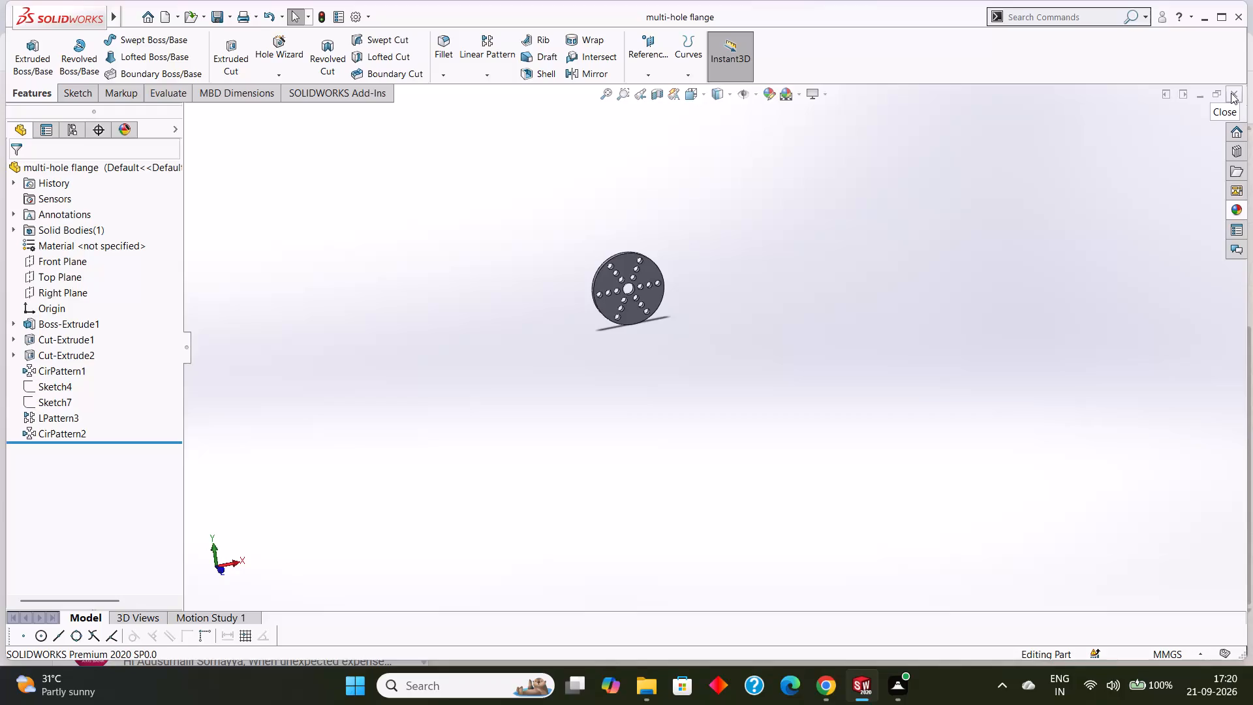
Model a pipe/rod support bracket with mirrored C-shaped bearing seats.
Close the multi-hole flange part document.
left_click(1233, 94)
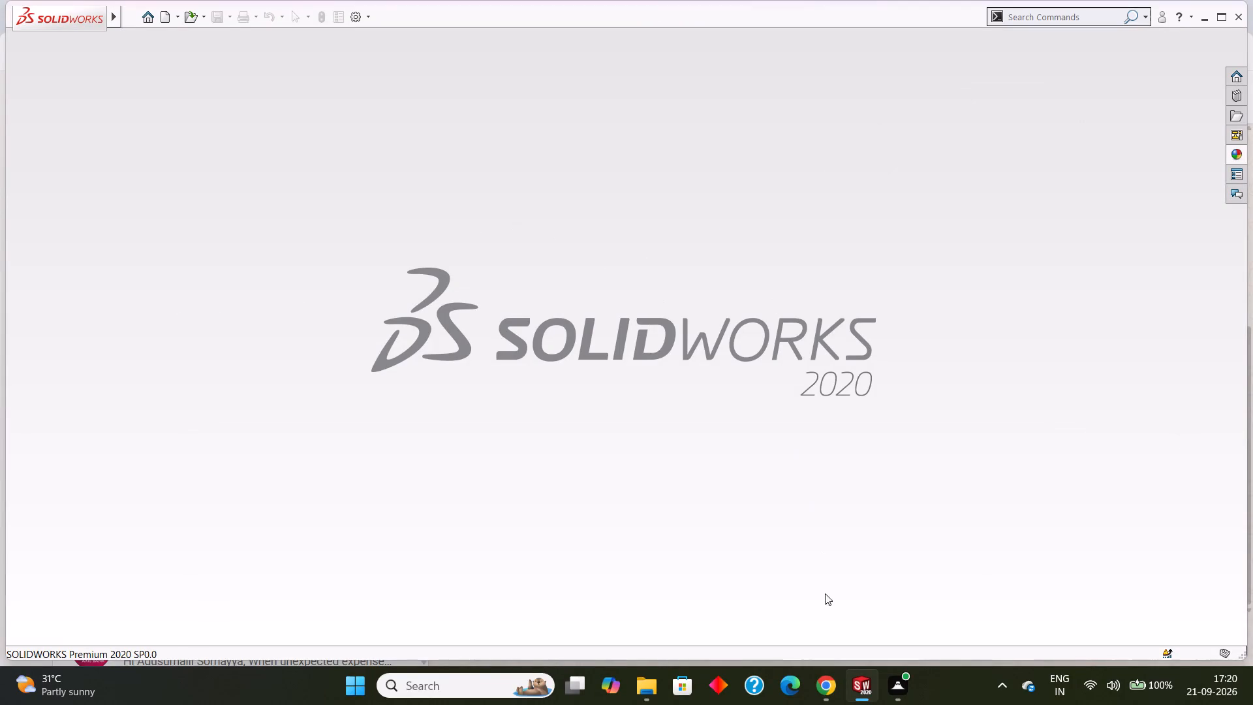
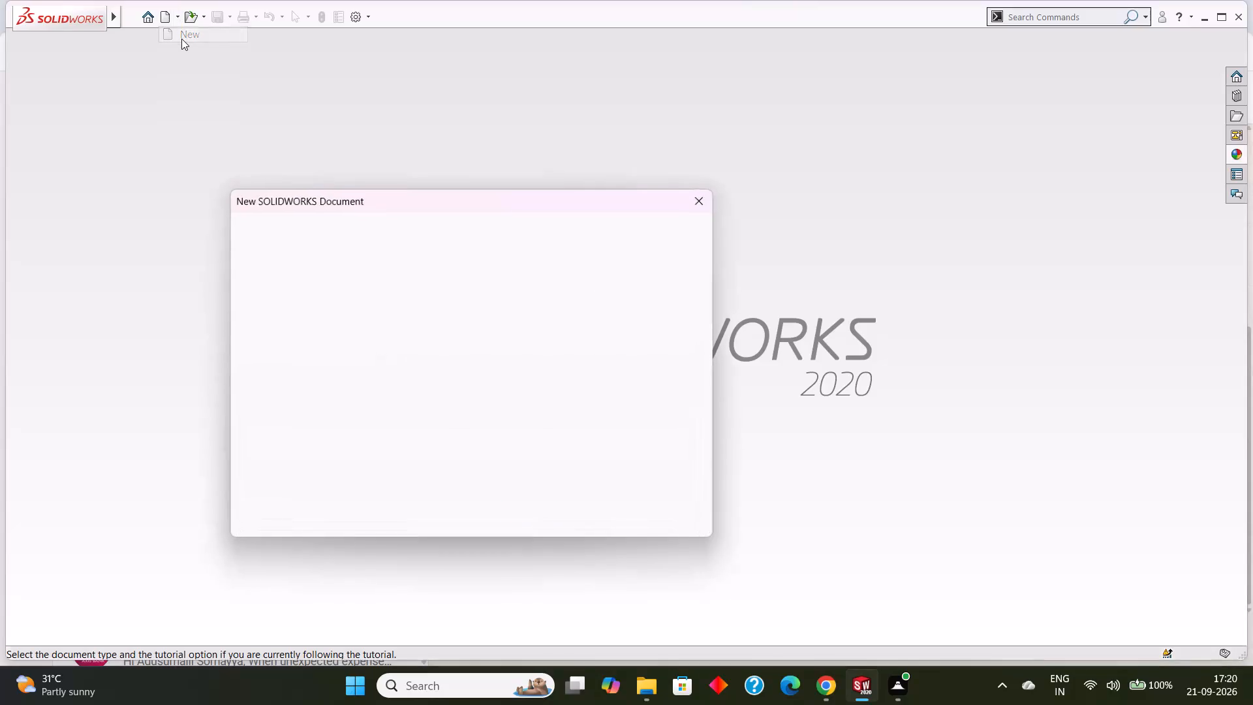
Create a new part document.
left_click(289, 302)
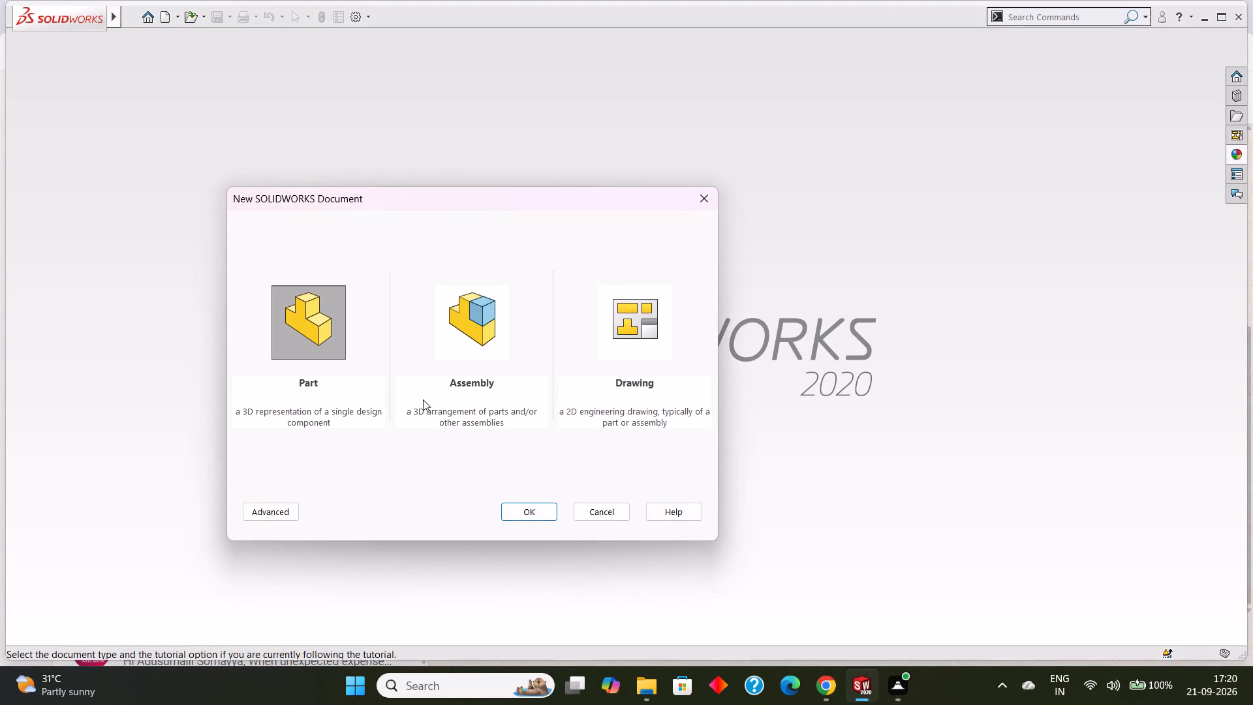
left_click(535, 509)
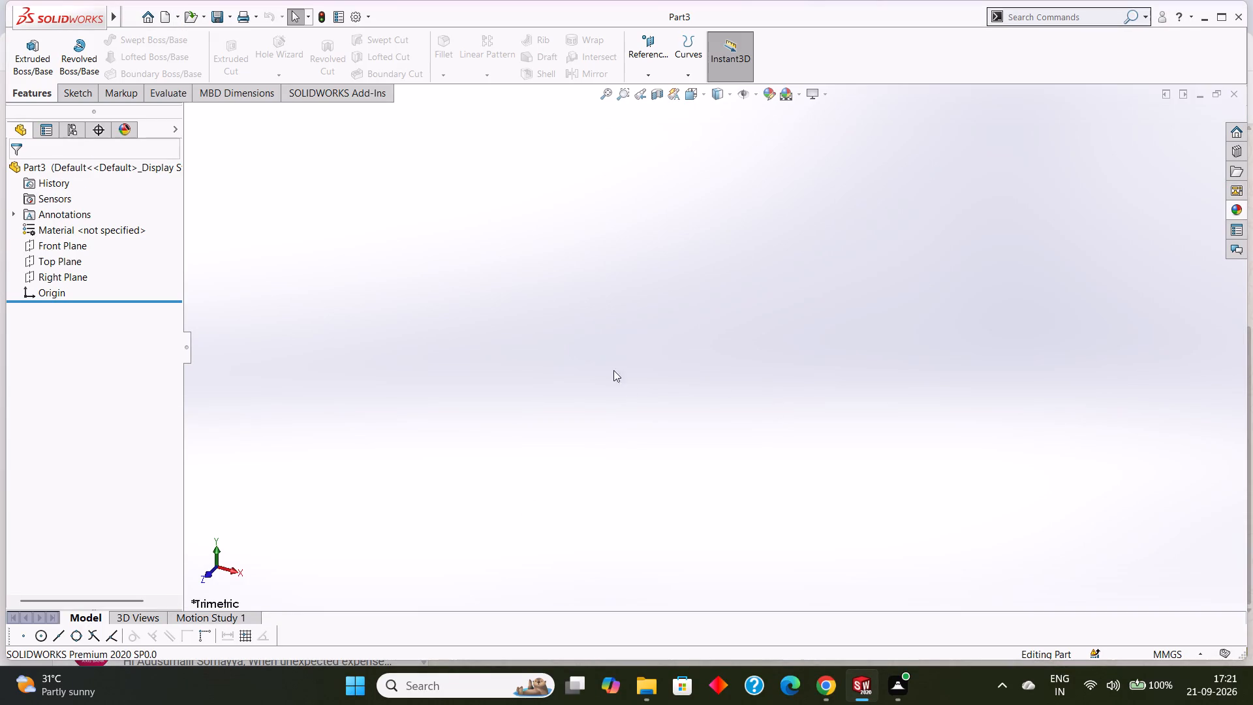
Sketch a closed rectangle of lines on the Front Plane, starting at the origin, 100 mm wide and 50 mm high.
scroll(651, 356, "up", 3)
left_click(69, 243)
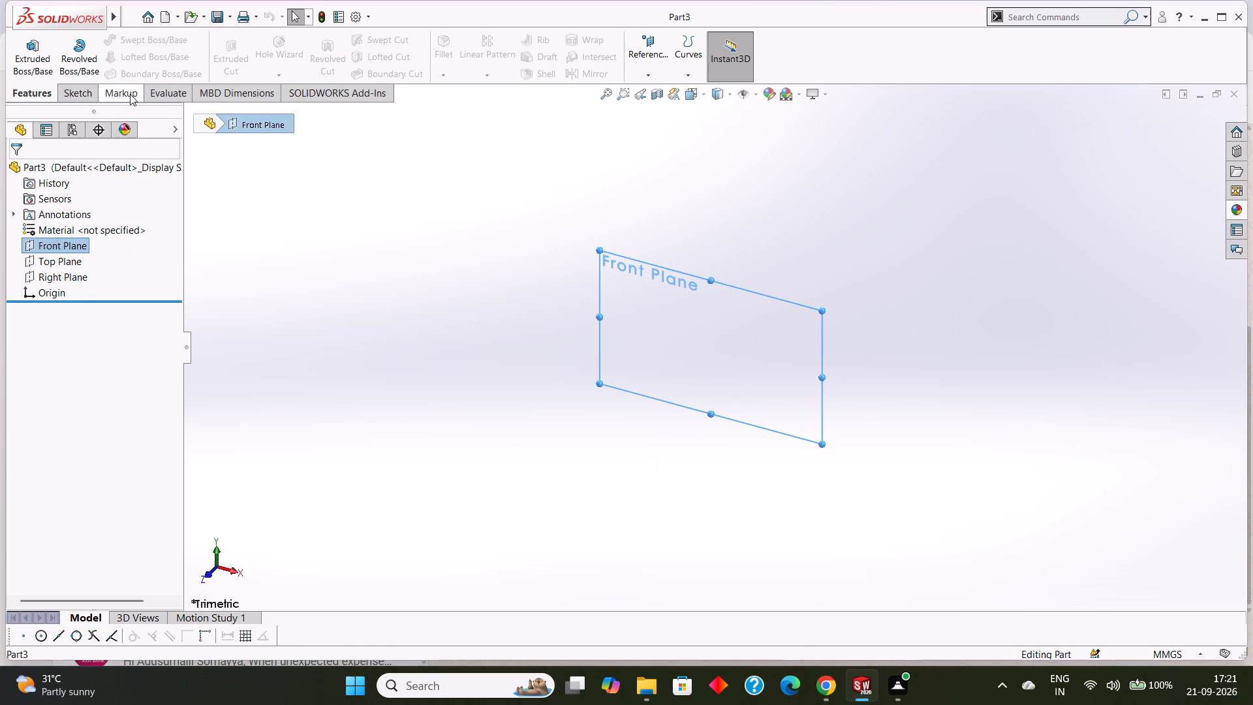
left_click(68, 89)
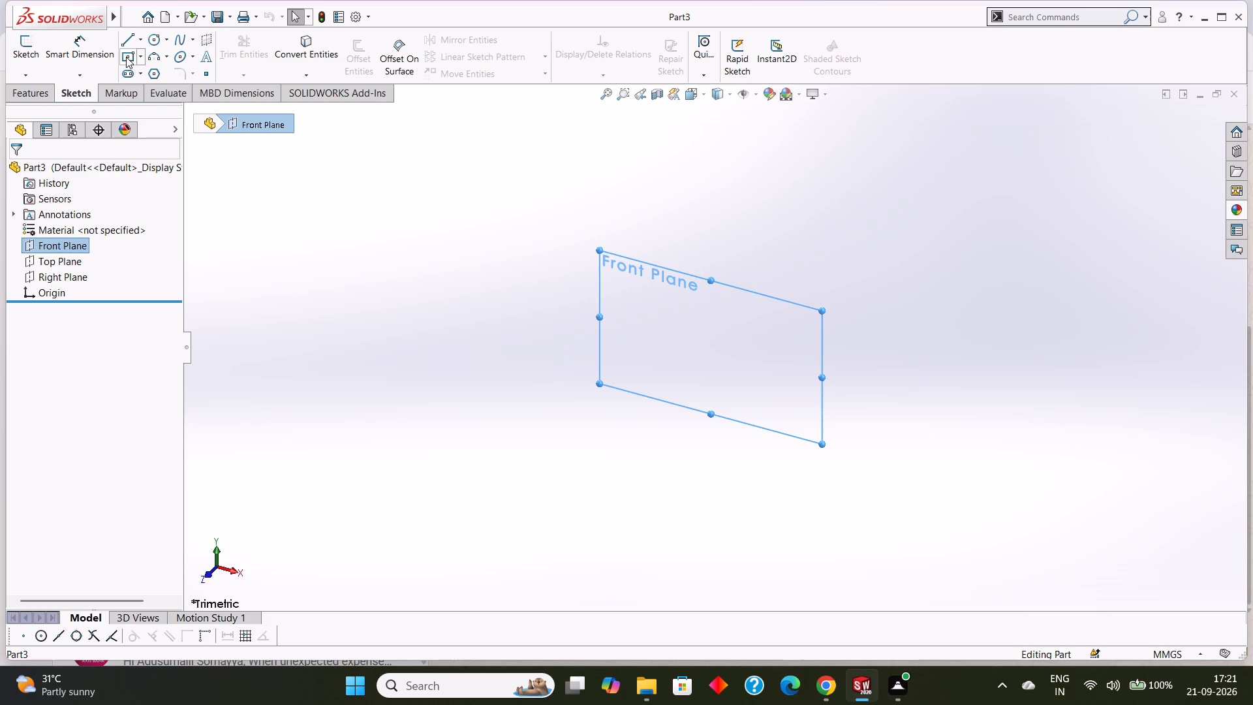
left_click(125, 42)
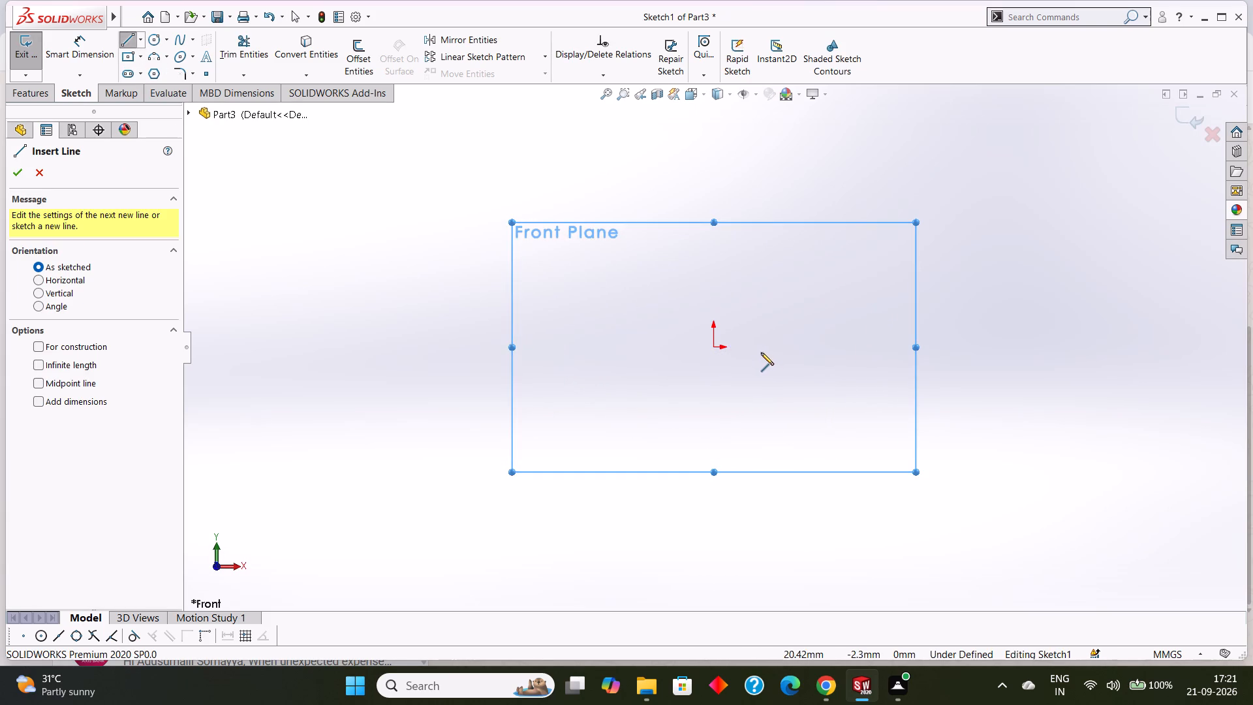
left_click(714, 346)
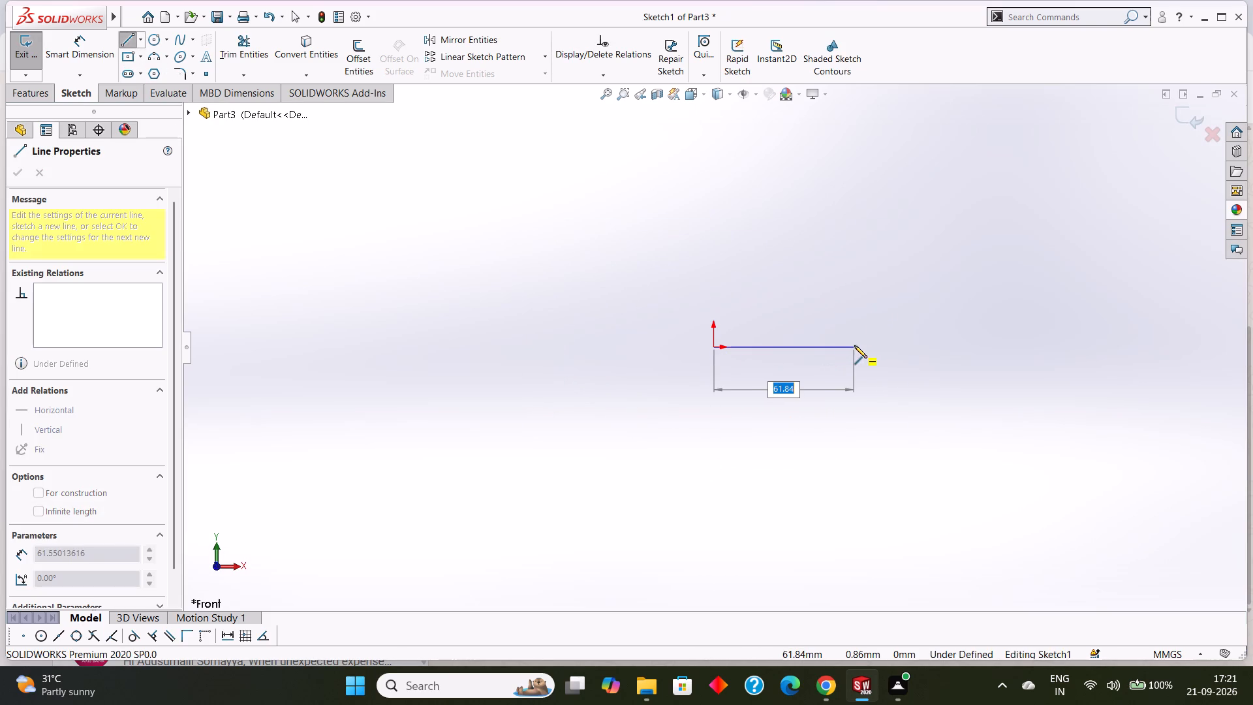
type("100")
key("Return")
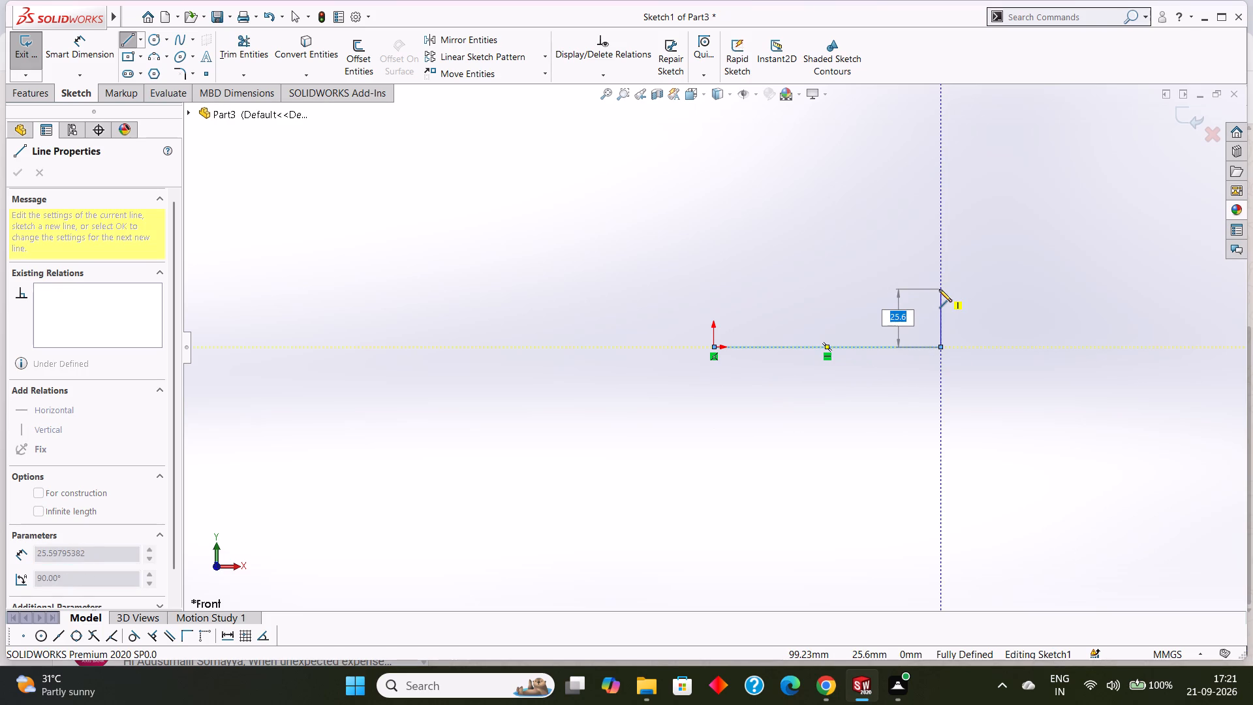
type("50")
key("Return")
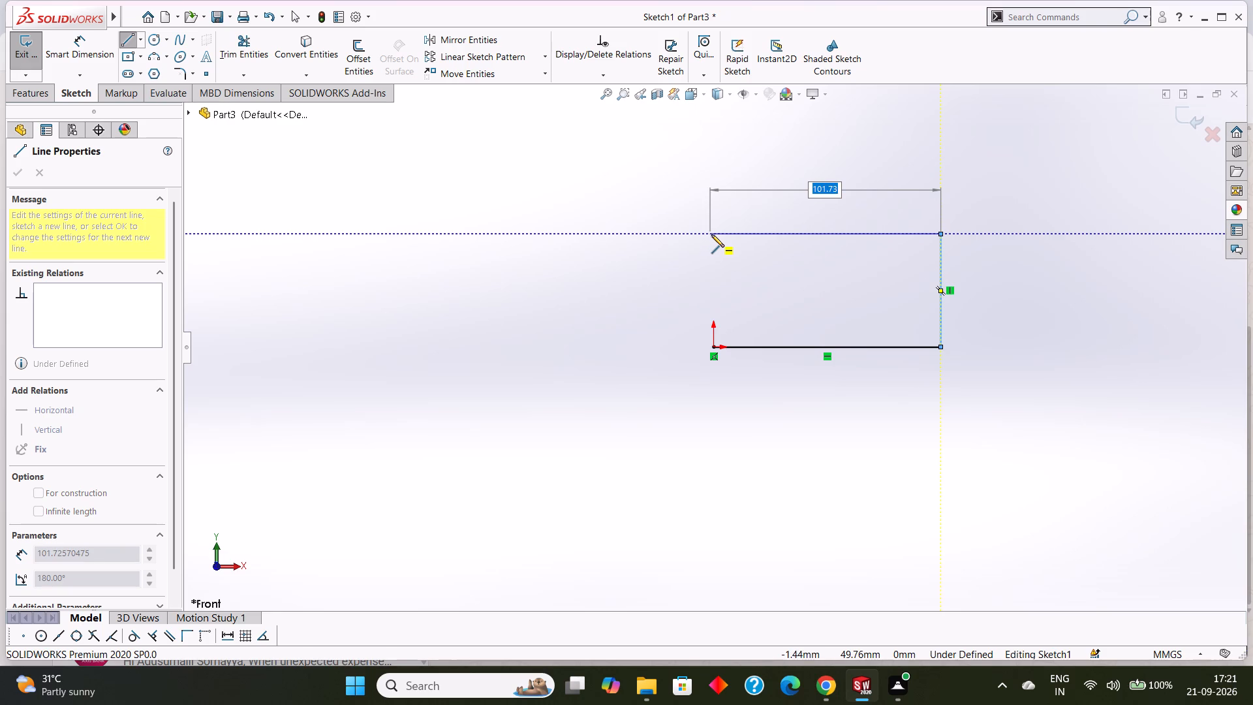
left_click(711, 234)
left_click(715, 350)
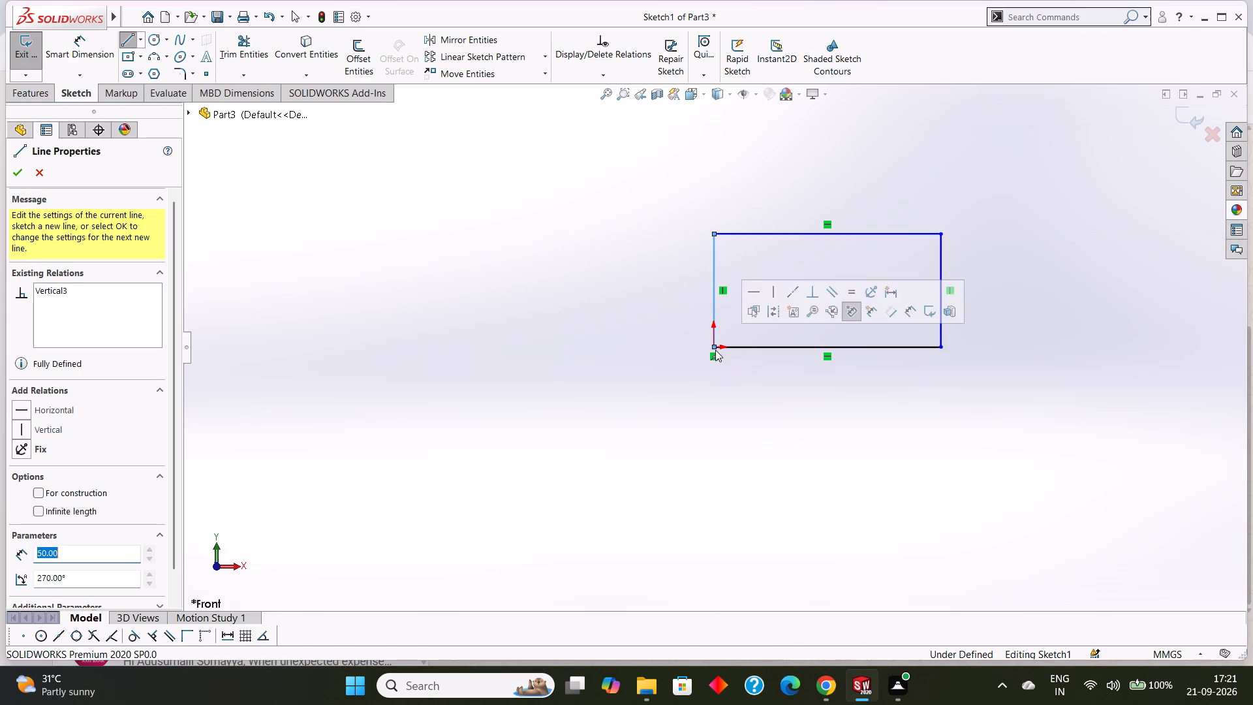
right_click(668, 306)
left_click(692, 317)
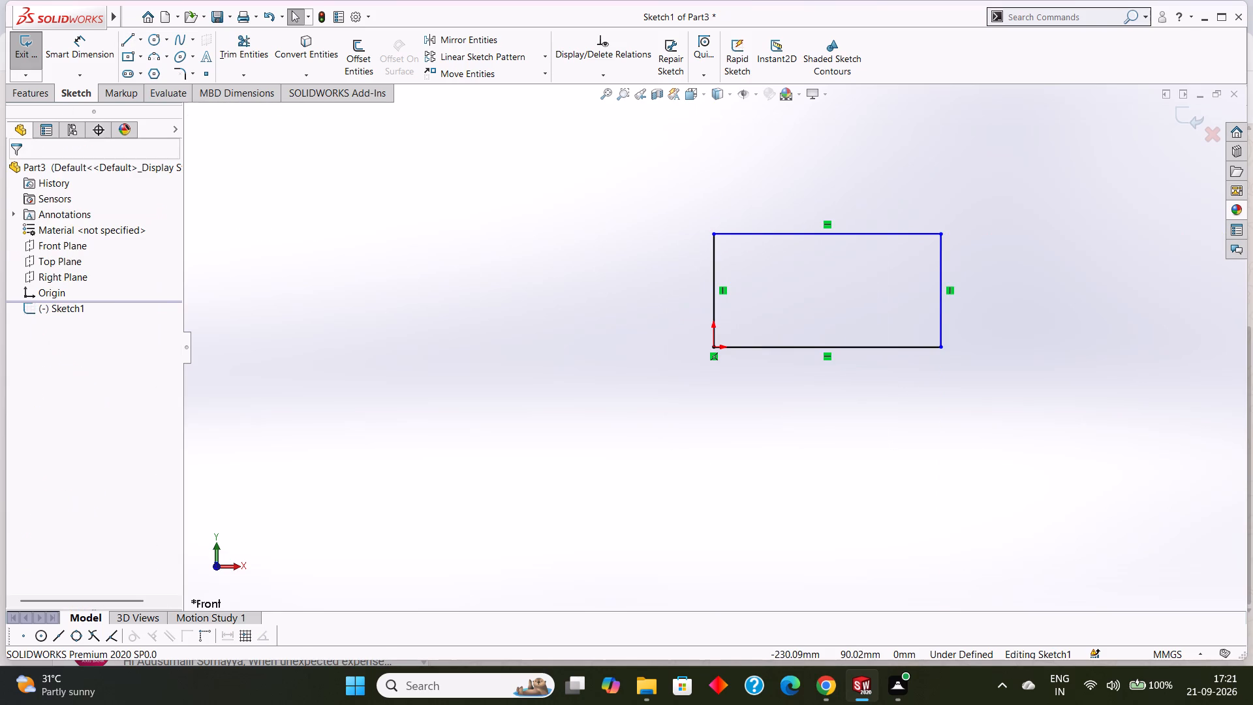
Extrude the rectangular profile as a blind boss with a depth of 10 mm.
left_click(25, 87)
left_click(22, 63)
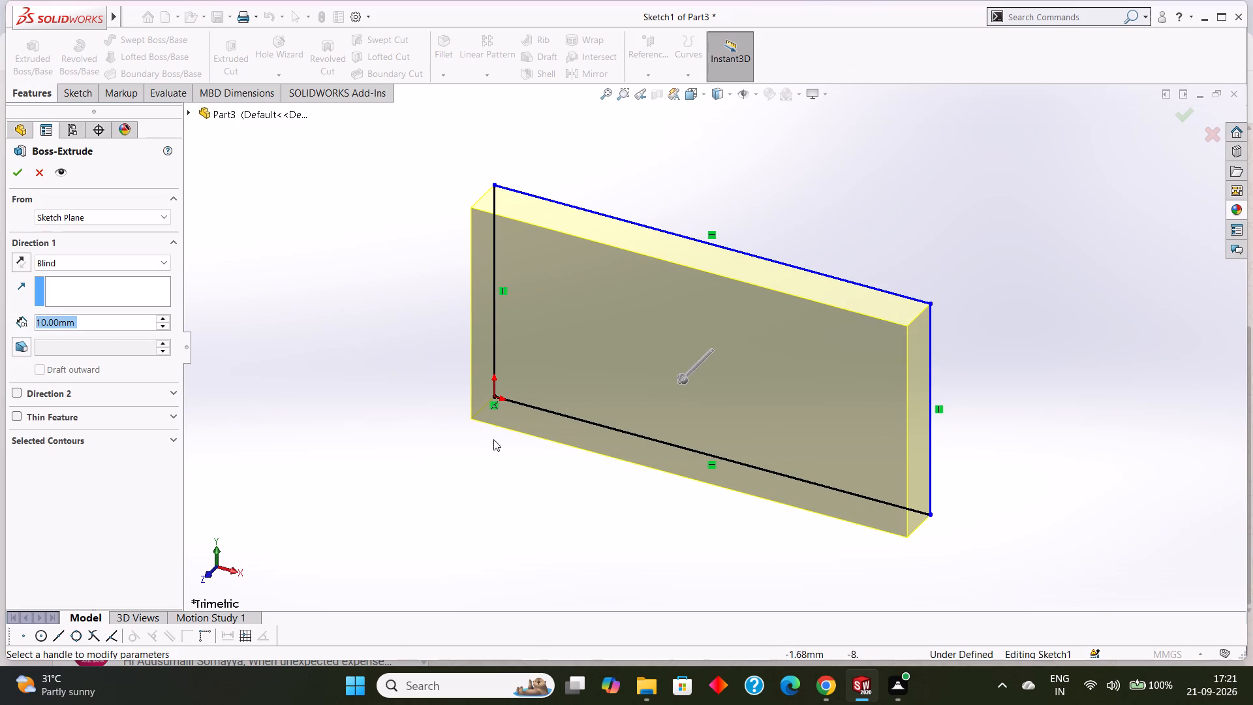
type("10")
key("Return")
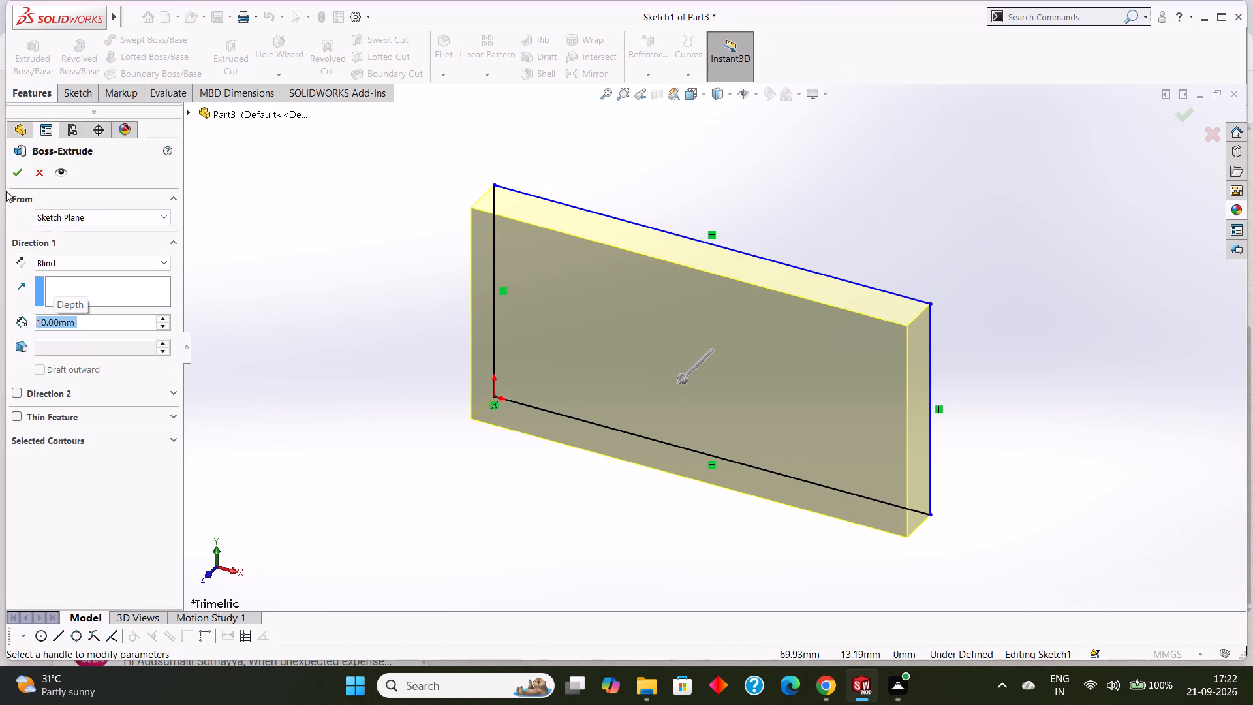
left_click(11, 172)
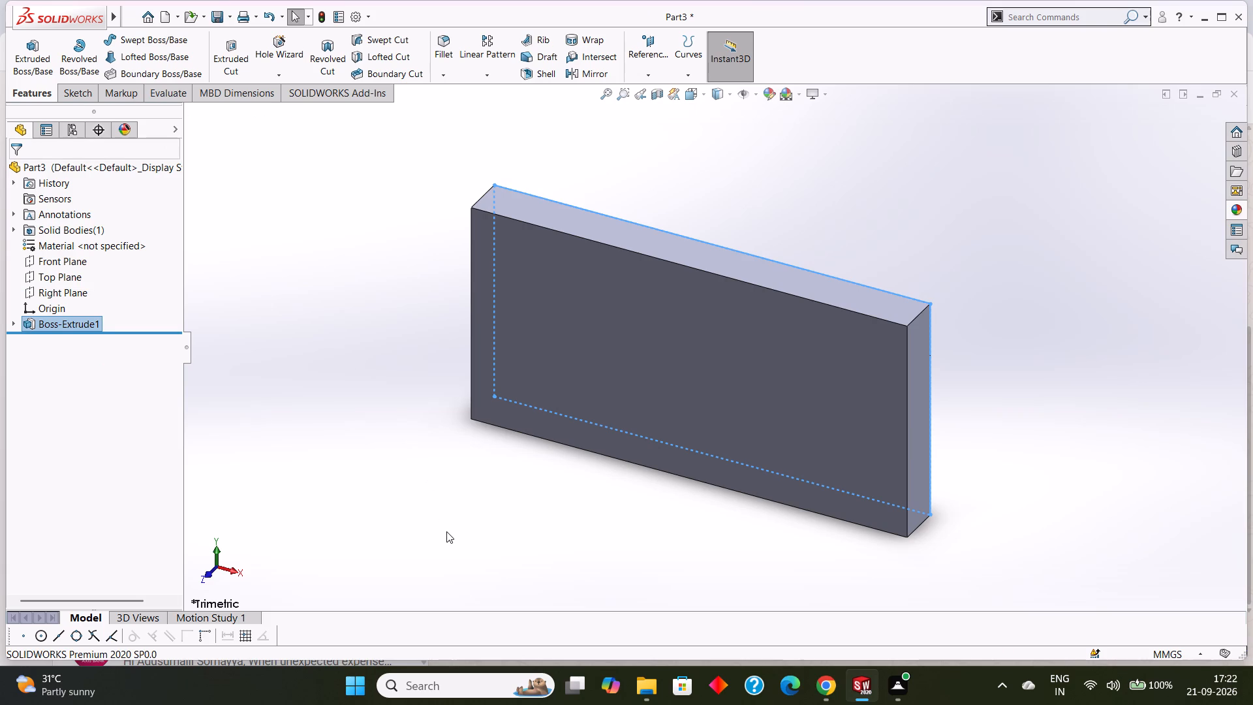
left_click(446, 531)
Start a new sketch on the plate's large front face, viewed normal to it.
left_click(696, 364)
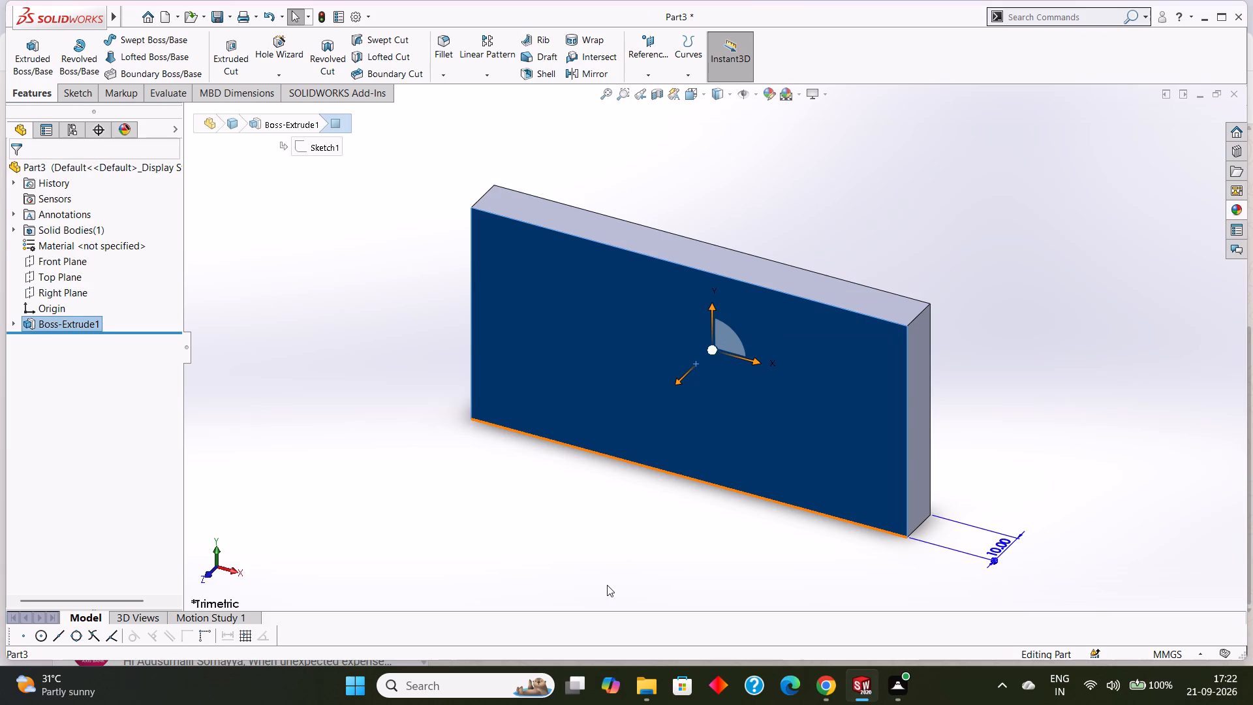
key("ctrl+8")
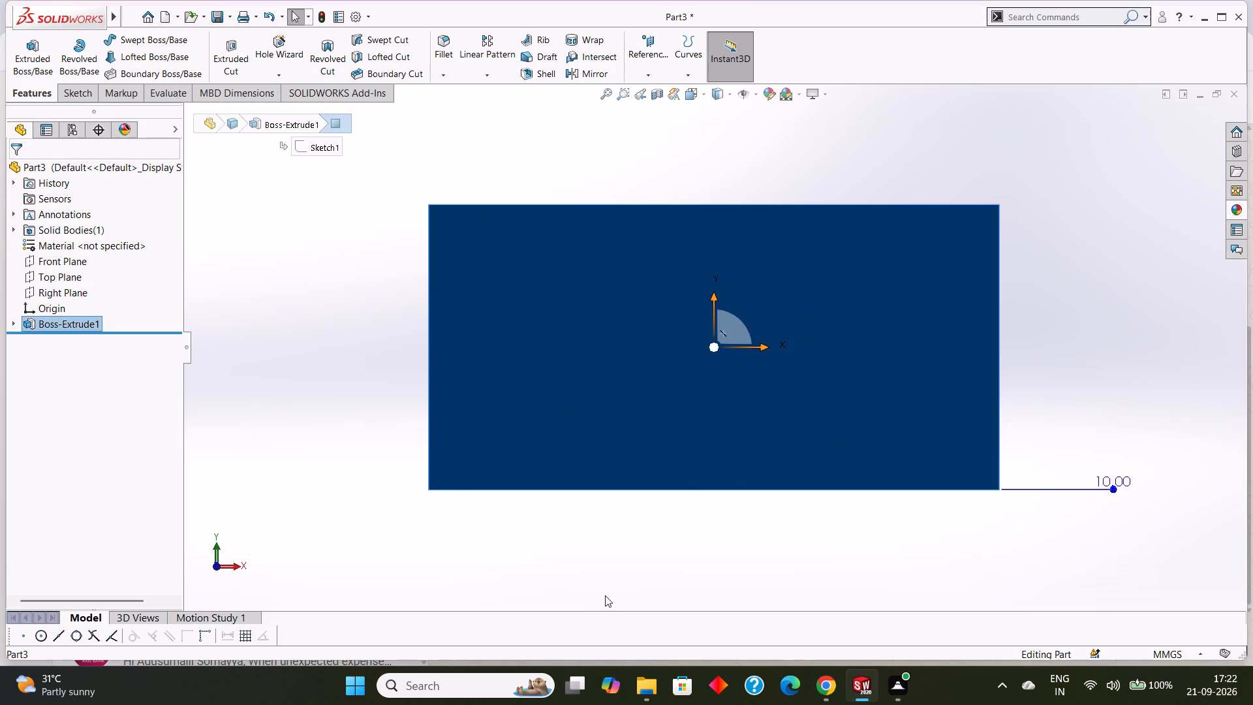
right_click(646, 364)
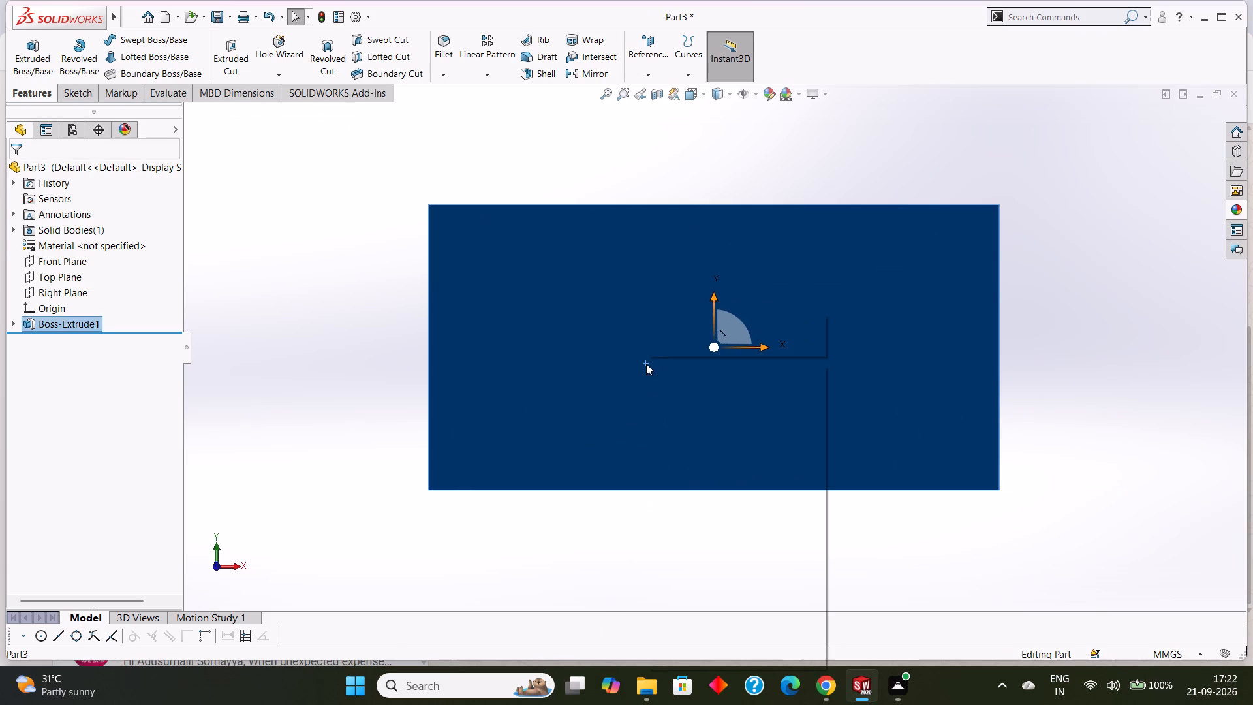
left_click(675, 348)
key("Escape")
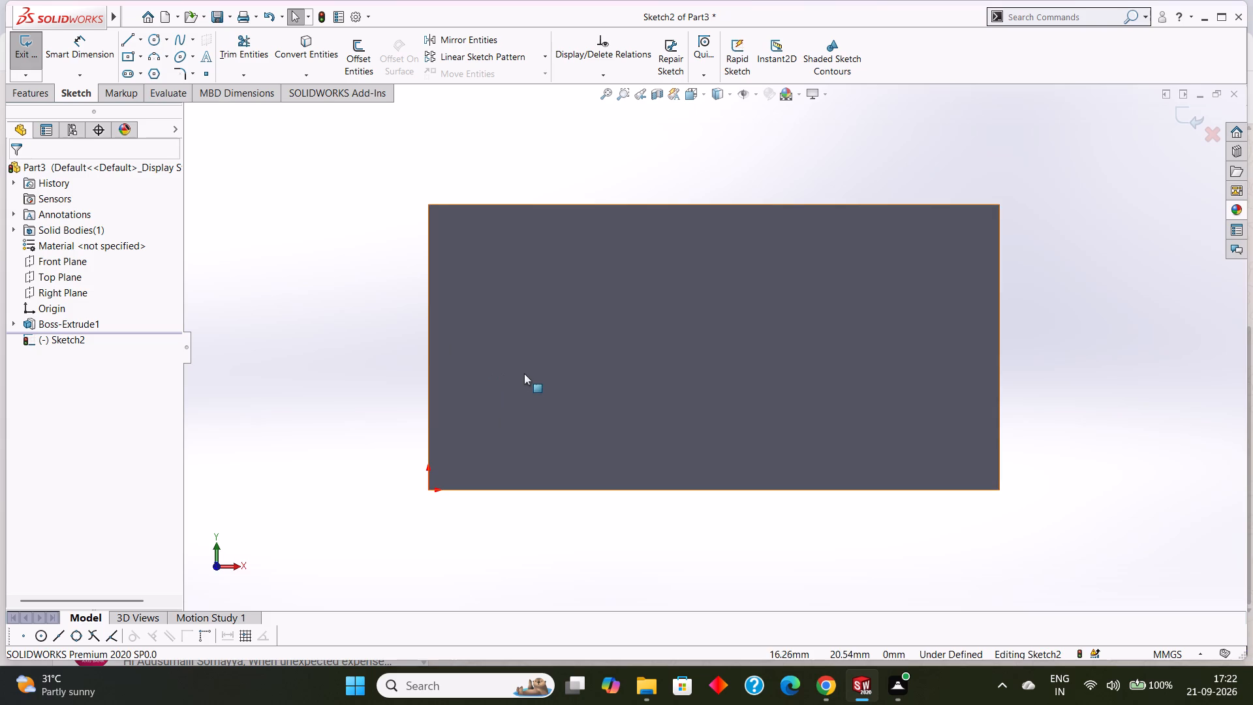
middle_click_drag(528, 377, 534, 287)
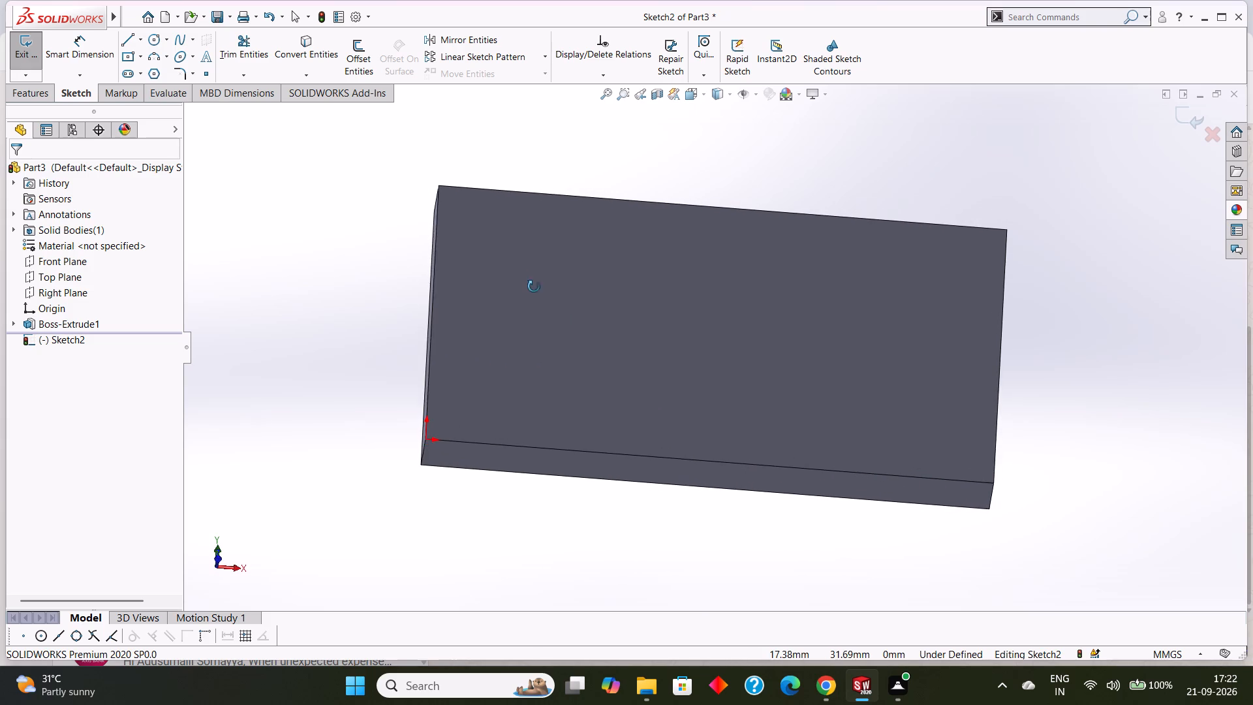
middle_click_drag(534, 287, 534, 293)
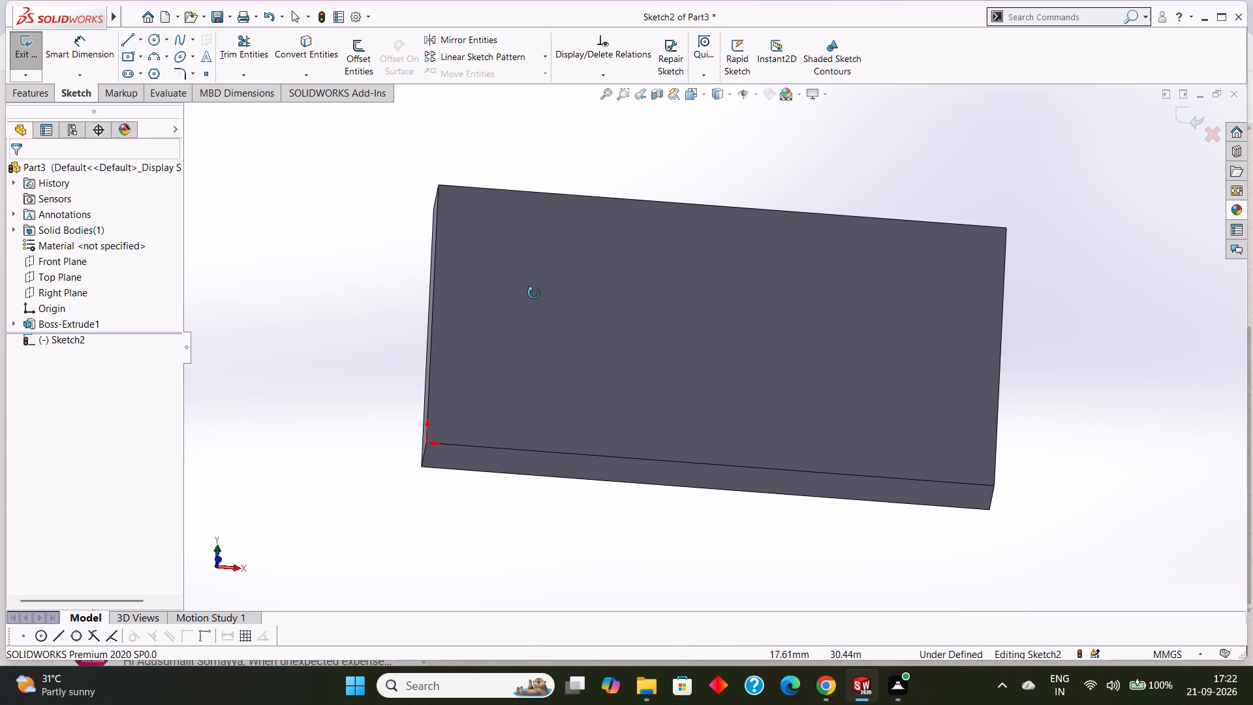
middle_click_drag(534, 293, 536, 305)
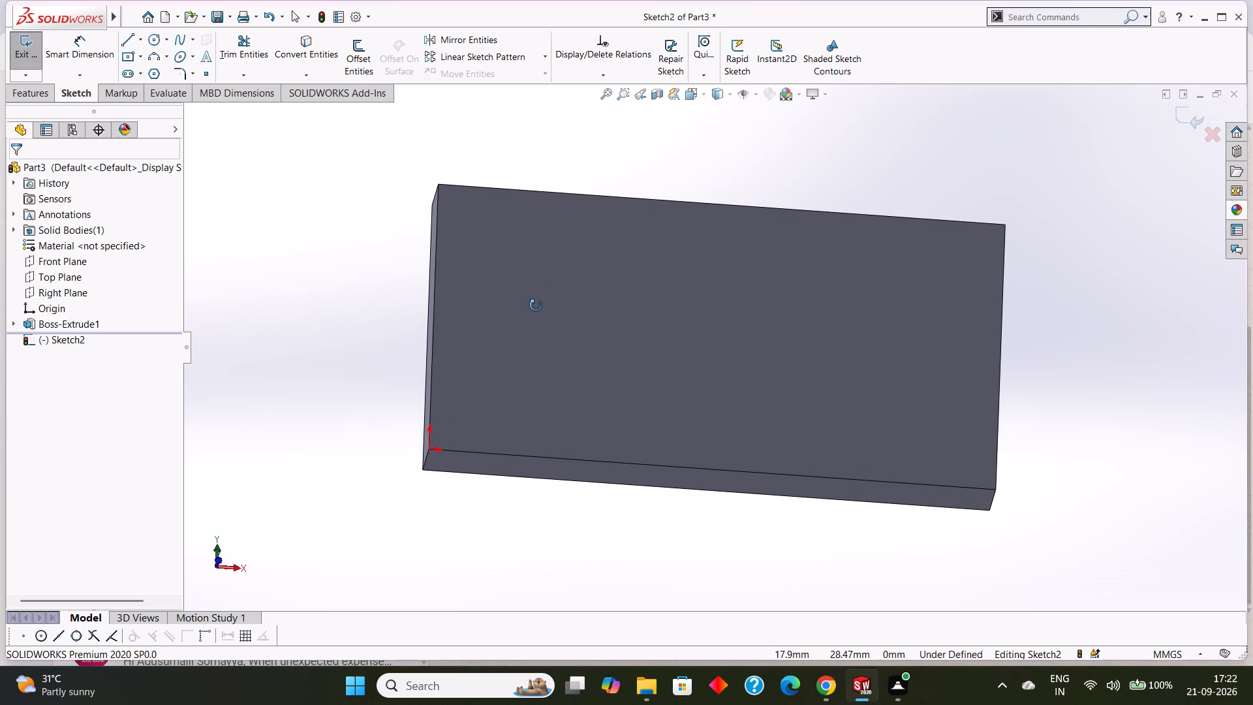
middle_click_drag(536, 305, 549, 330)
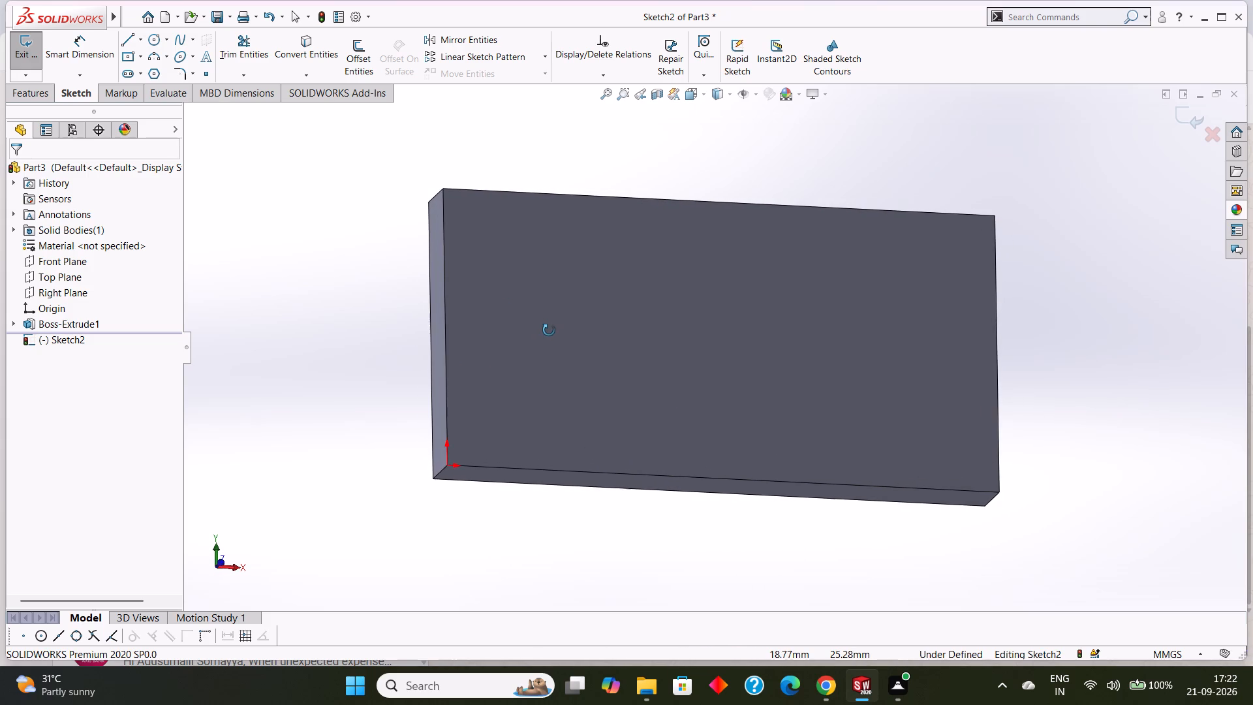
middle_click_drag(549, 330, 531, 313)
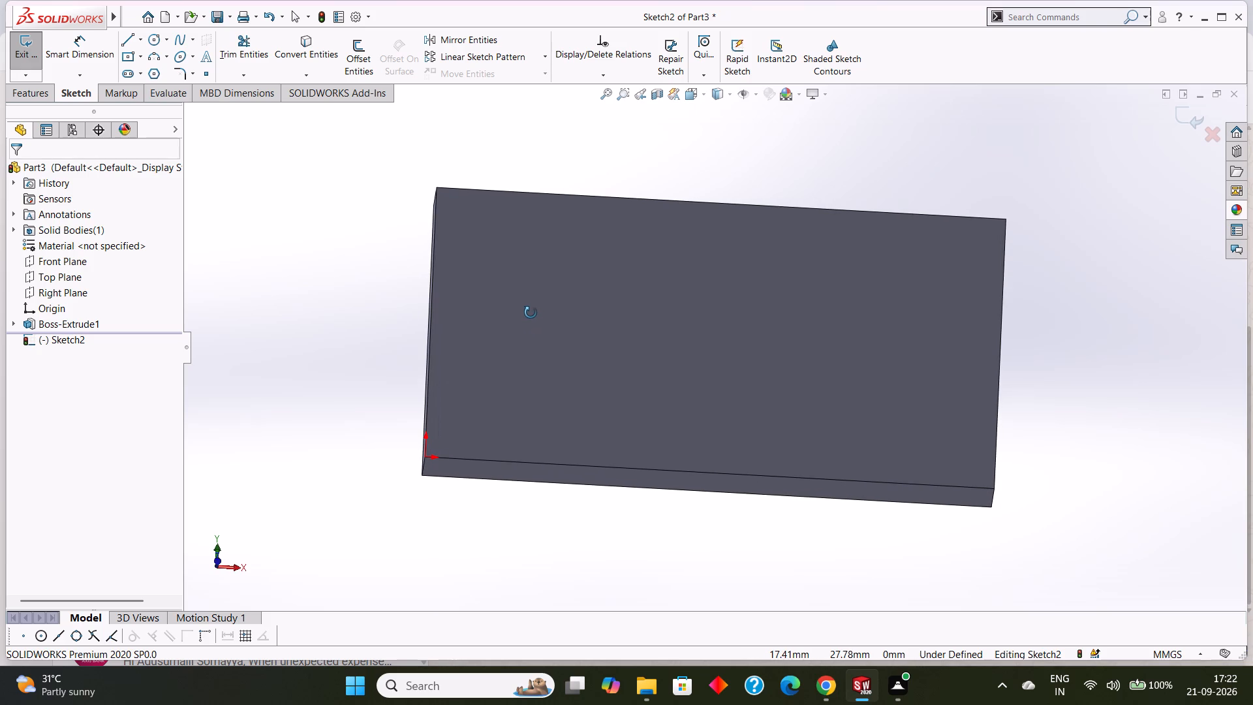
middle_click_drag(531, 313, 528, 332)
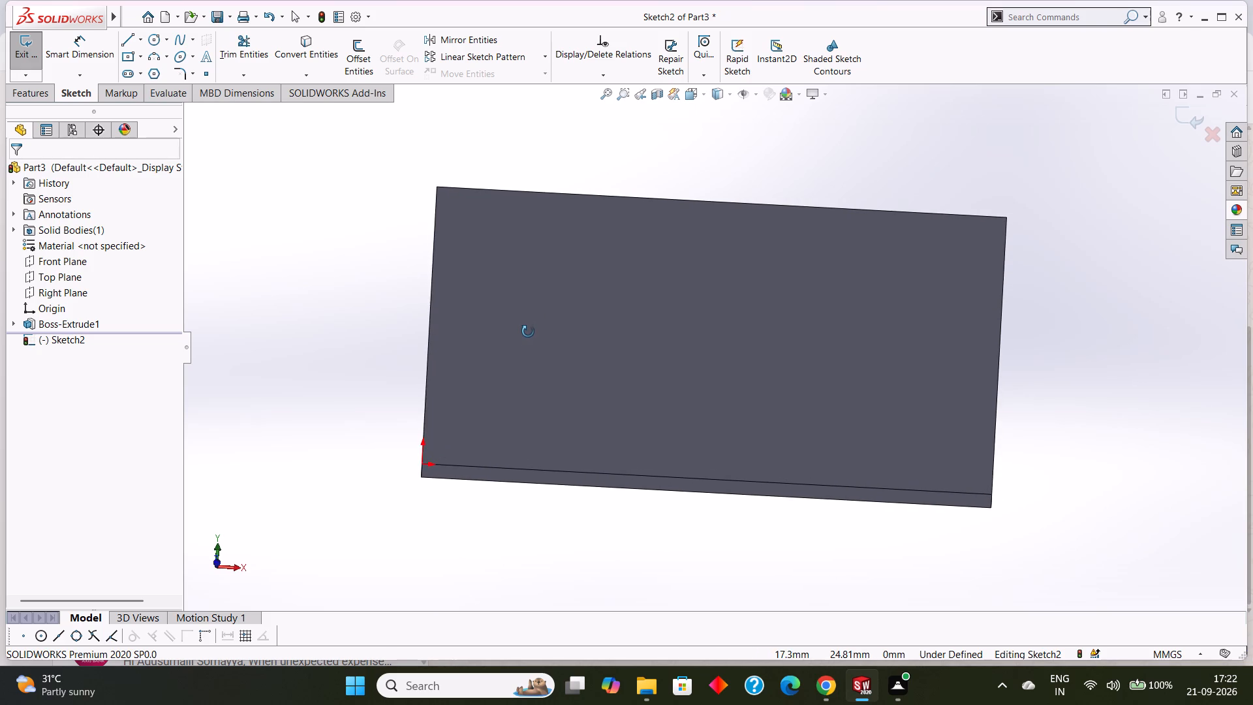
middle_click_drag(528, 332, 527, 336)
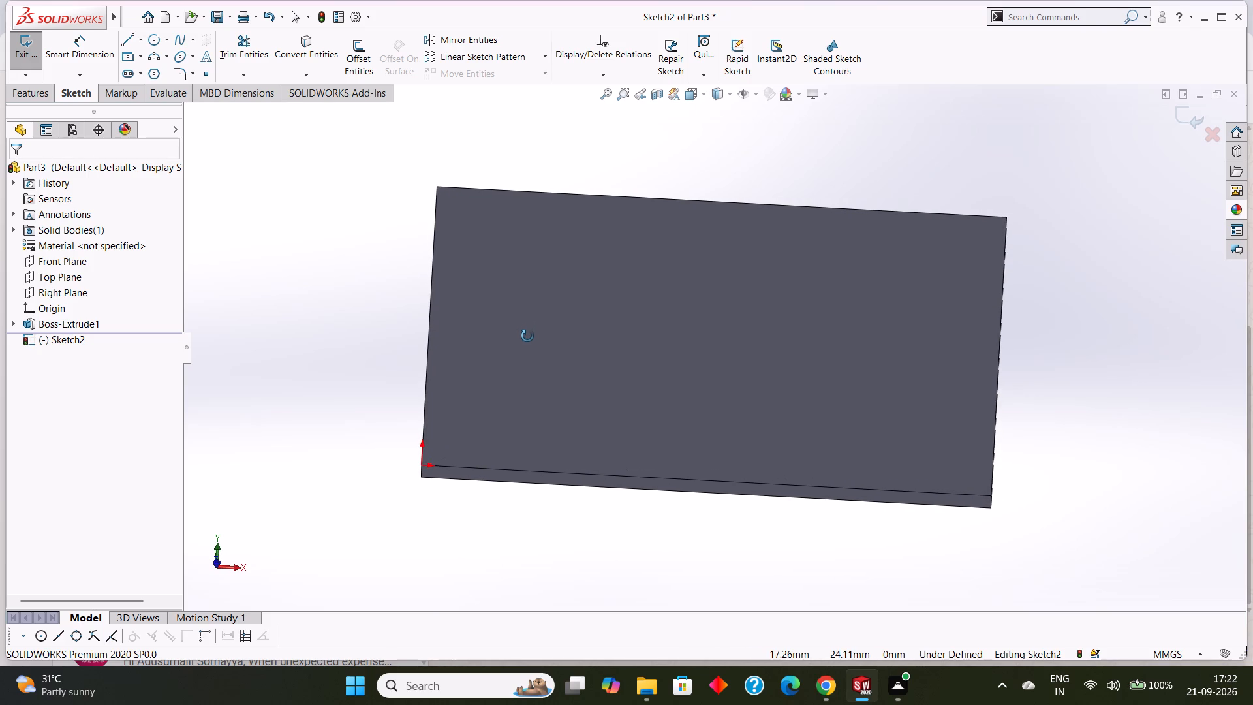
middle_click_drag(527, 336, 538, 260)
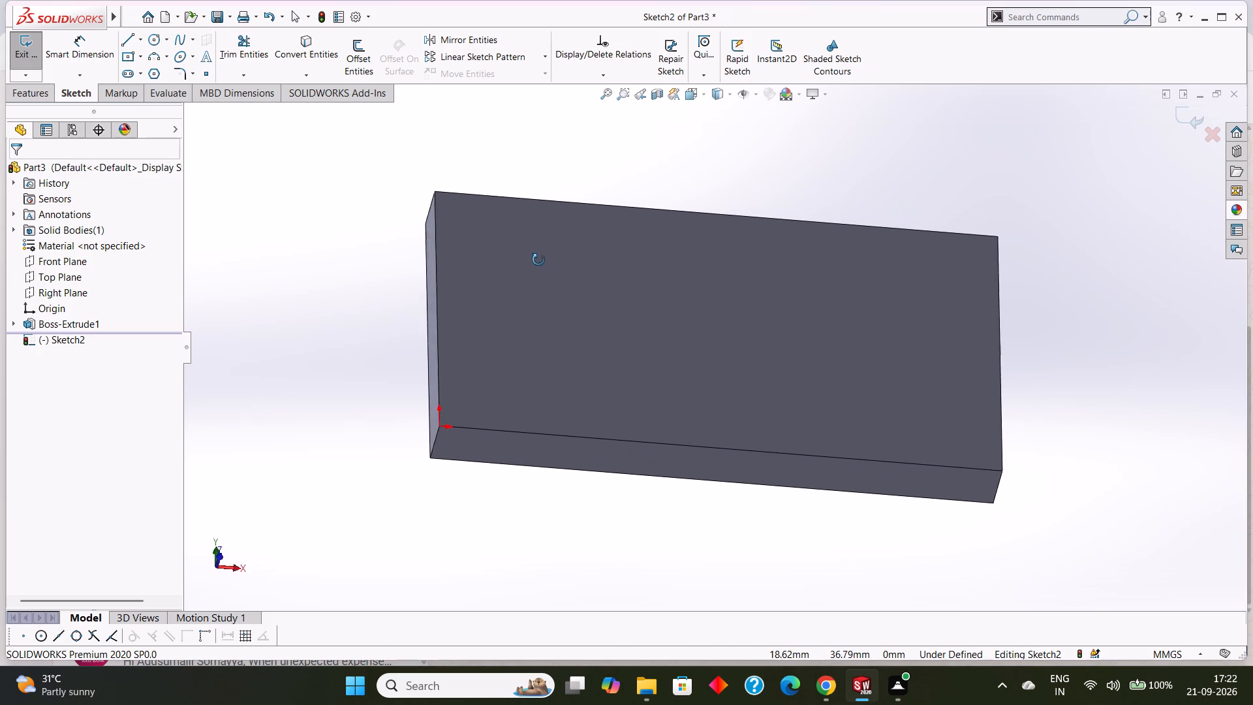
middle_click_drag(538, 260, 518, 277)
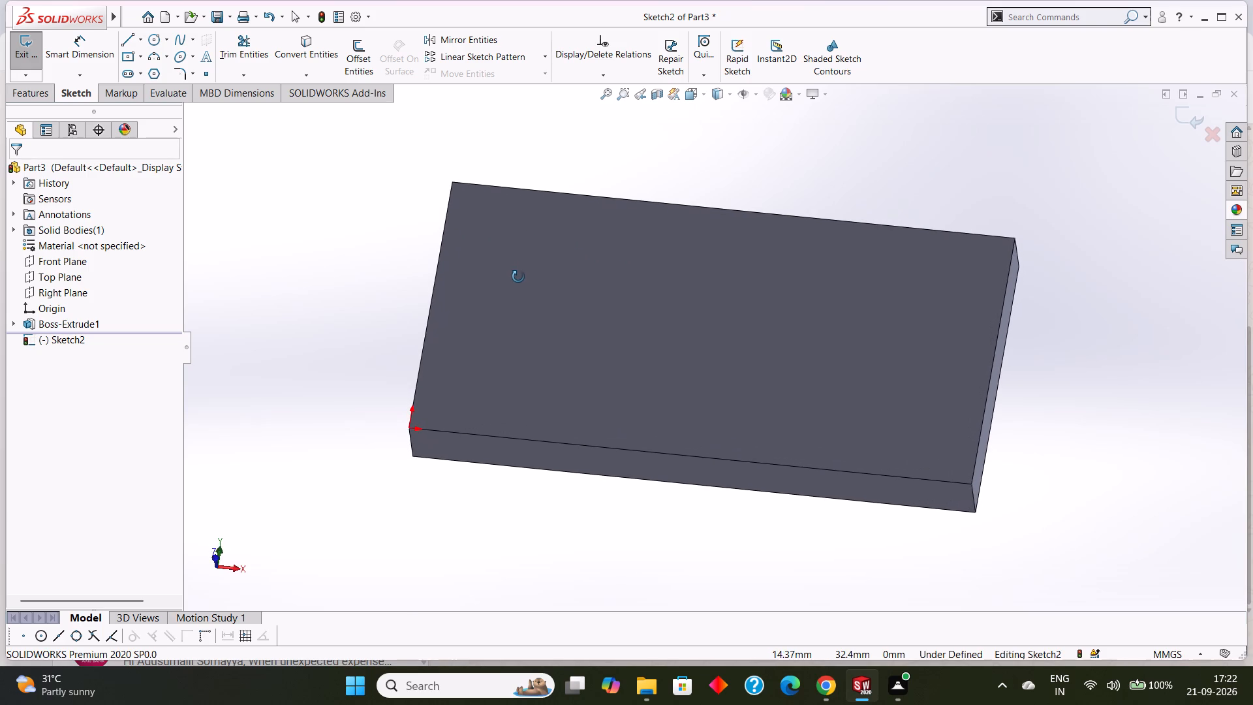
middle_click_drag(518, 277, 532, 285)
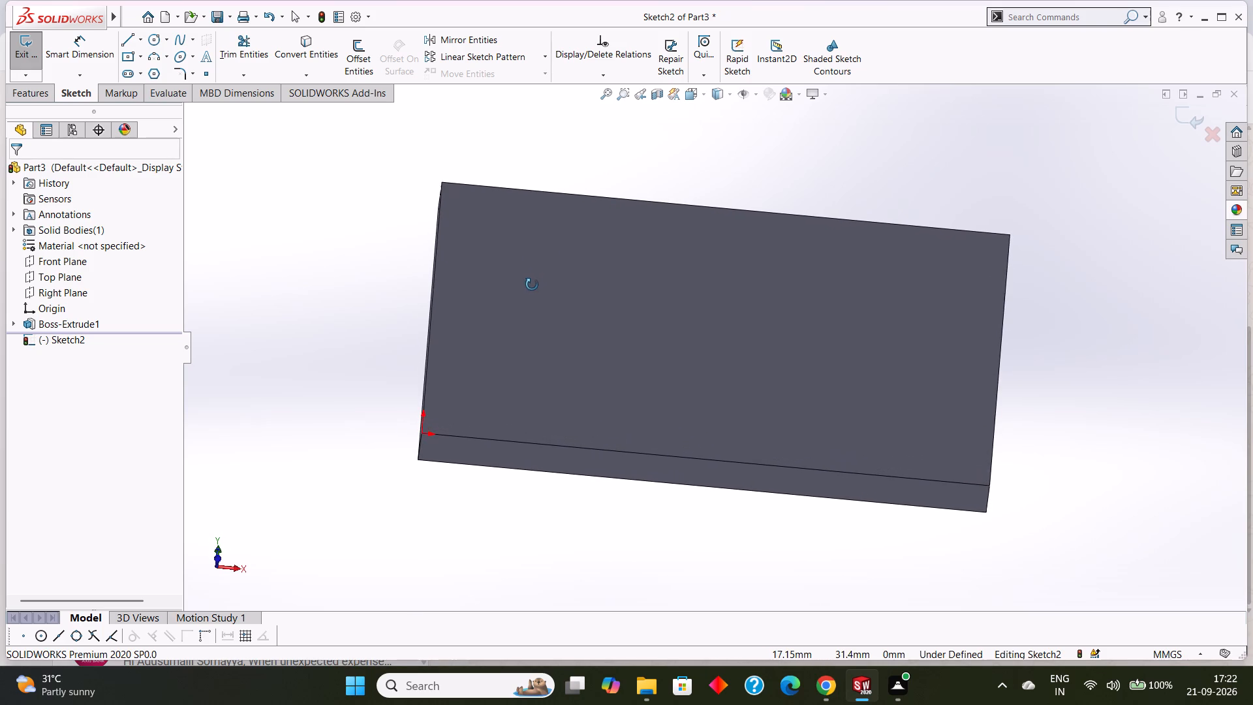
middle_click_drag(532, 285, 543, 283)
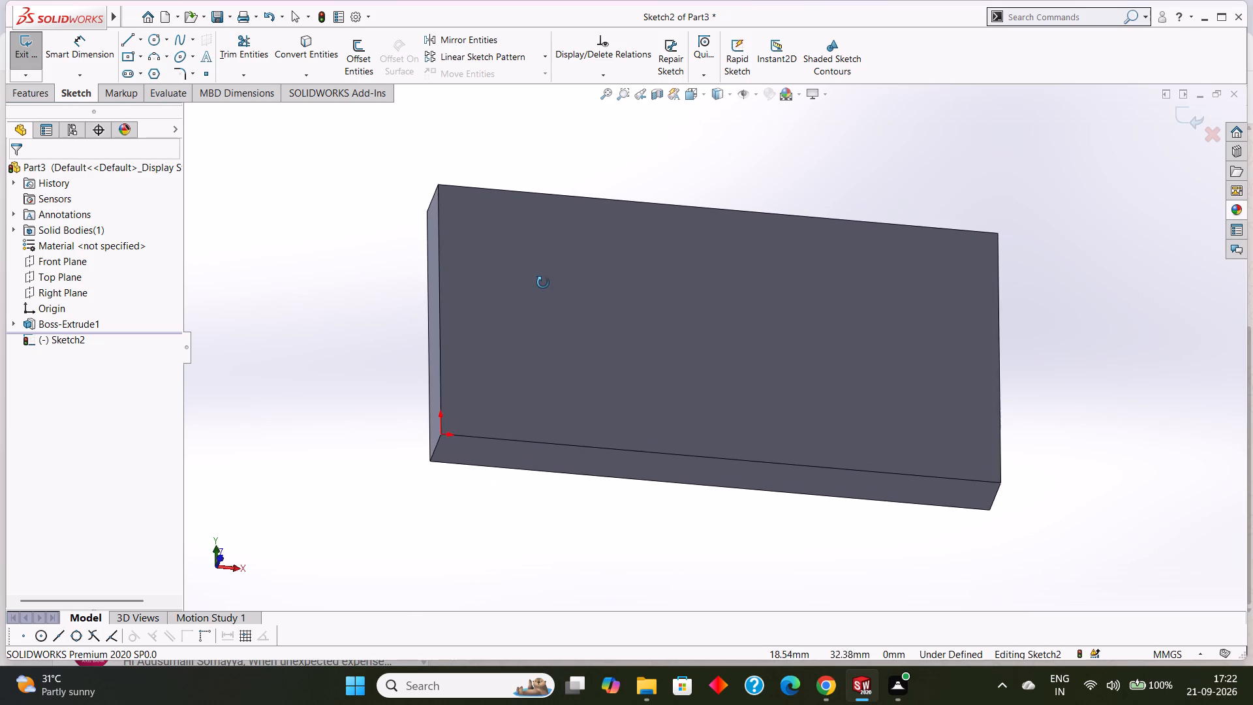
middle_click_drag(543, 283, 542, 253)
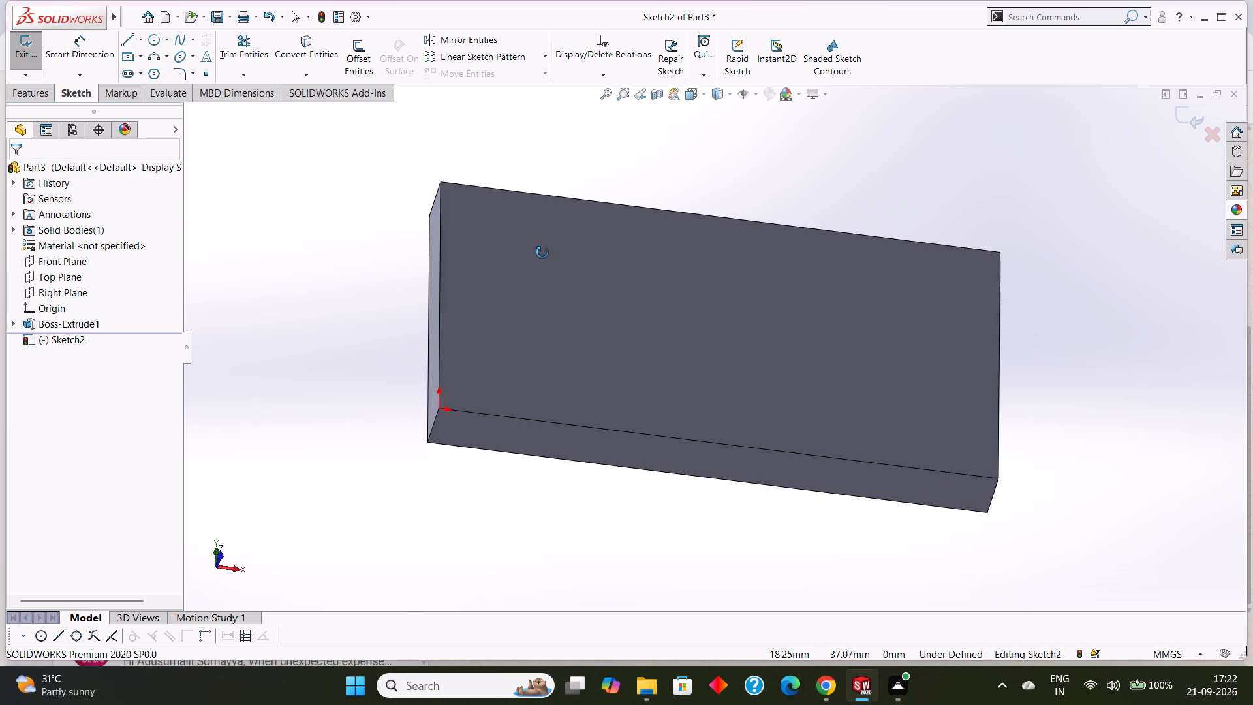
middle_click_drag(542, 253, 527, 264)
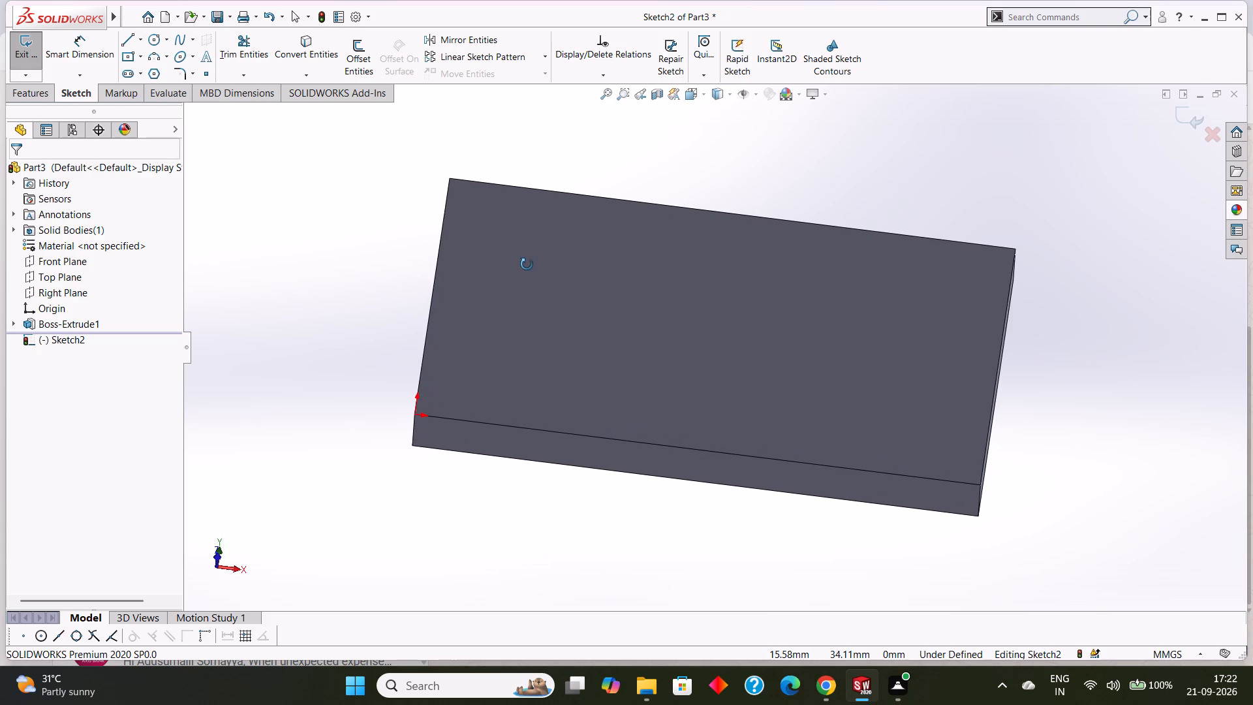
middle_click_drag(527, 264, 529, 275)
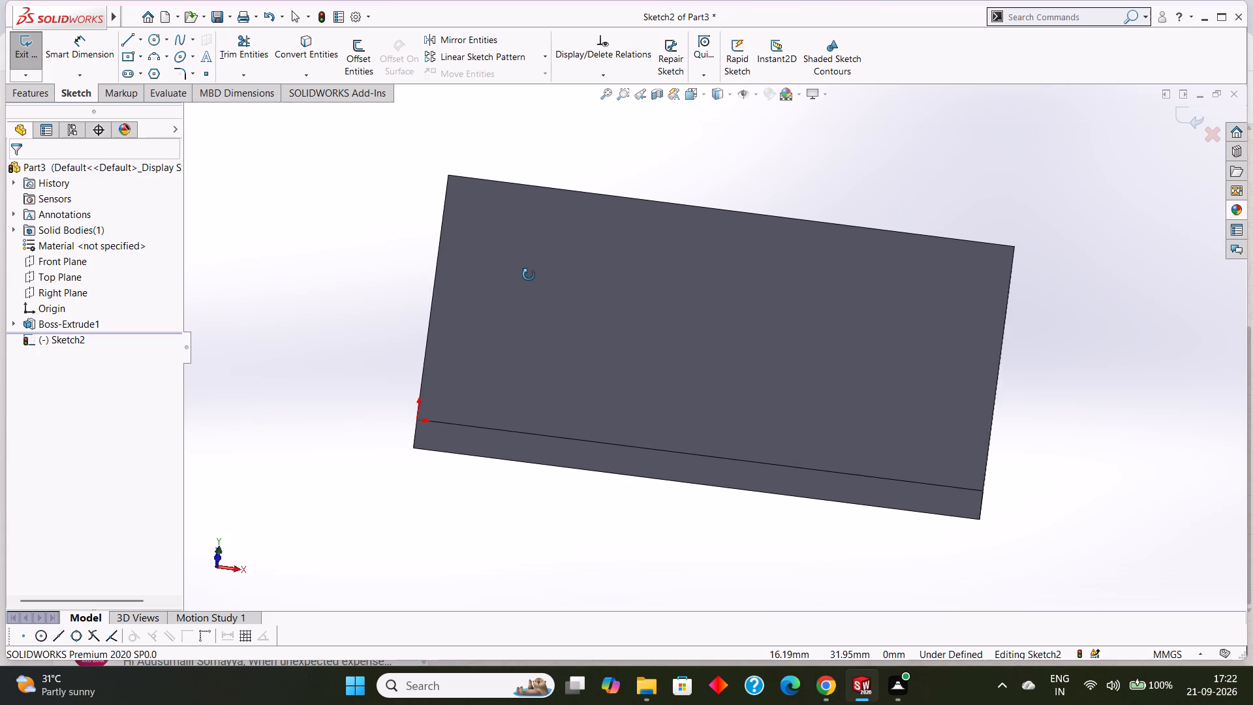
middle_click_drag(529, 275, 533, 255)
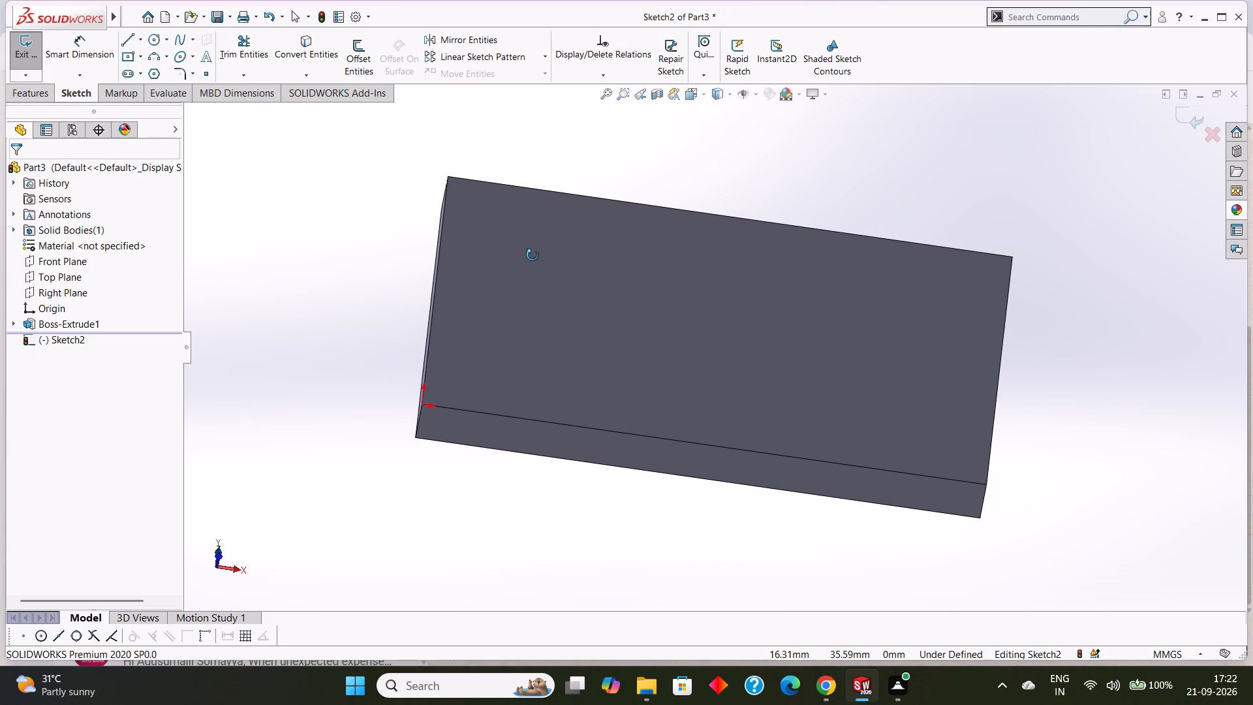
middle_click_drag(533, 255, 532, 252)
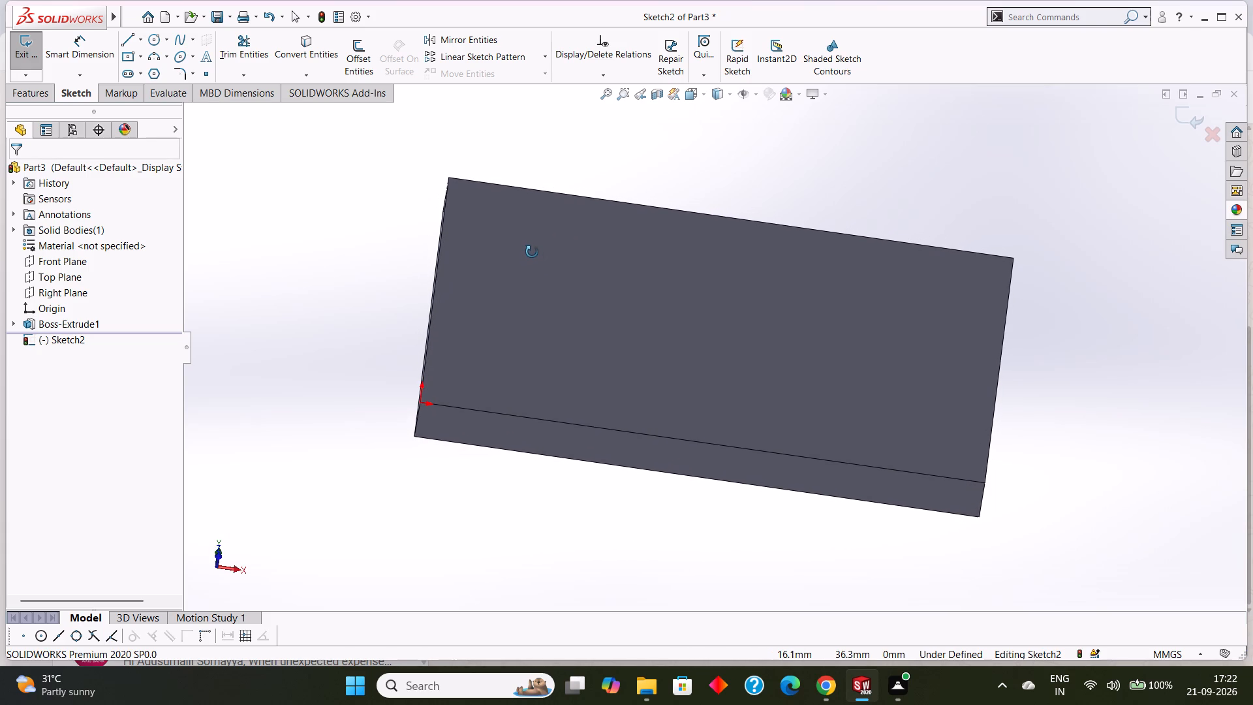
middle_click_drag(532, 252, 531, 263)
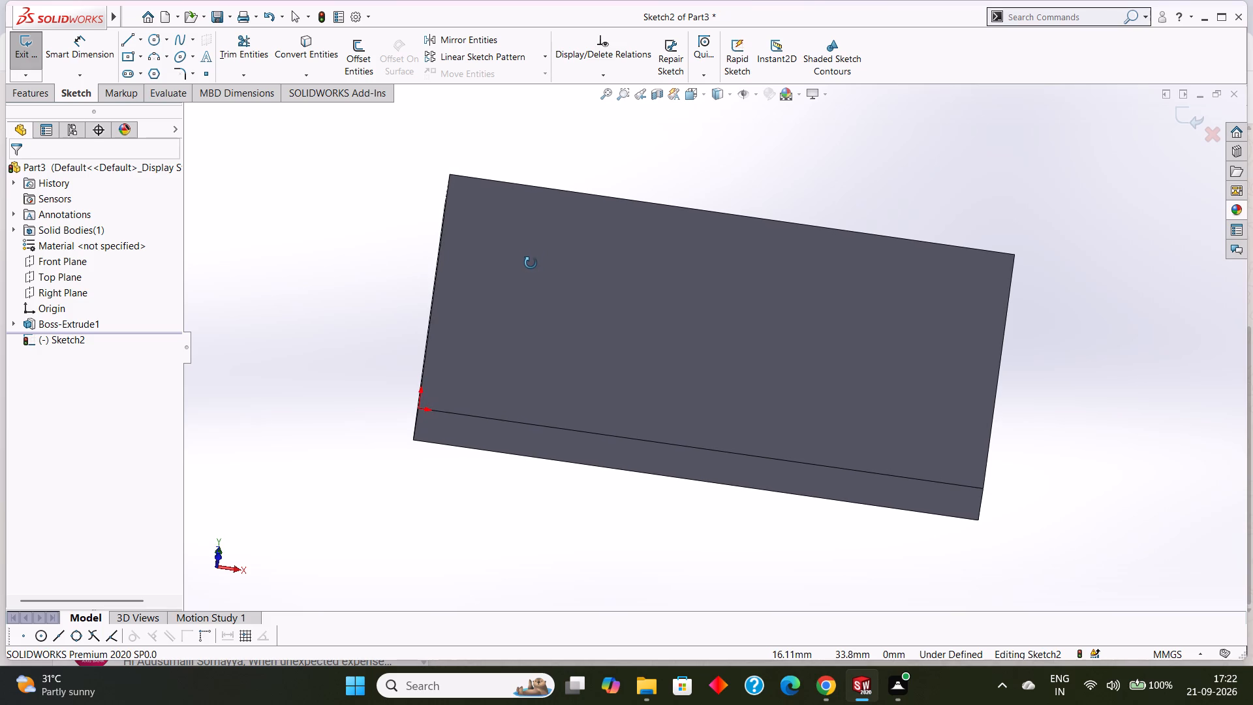
Examine the plate's orientation and proportions from several angles and face-on.
middle_click_drag(531, 263, 543, 230)
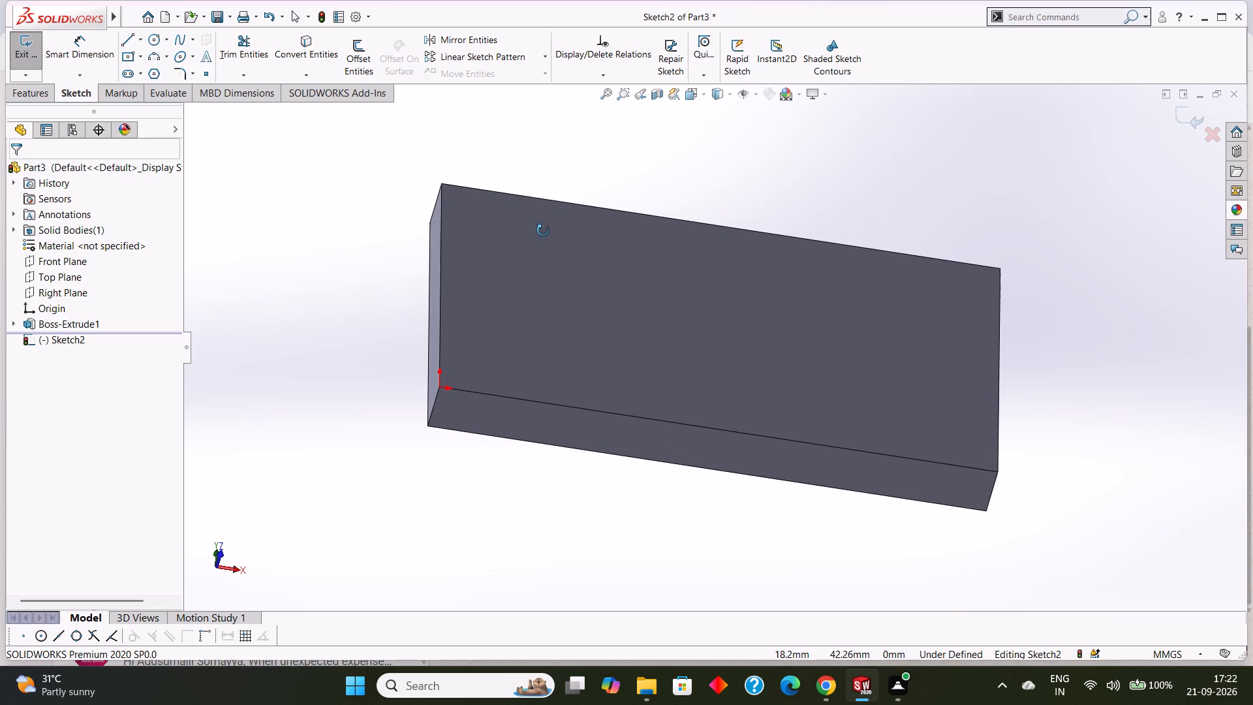
middle_click_drag(543, 230, 543, 240)
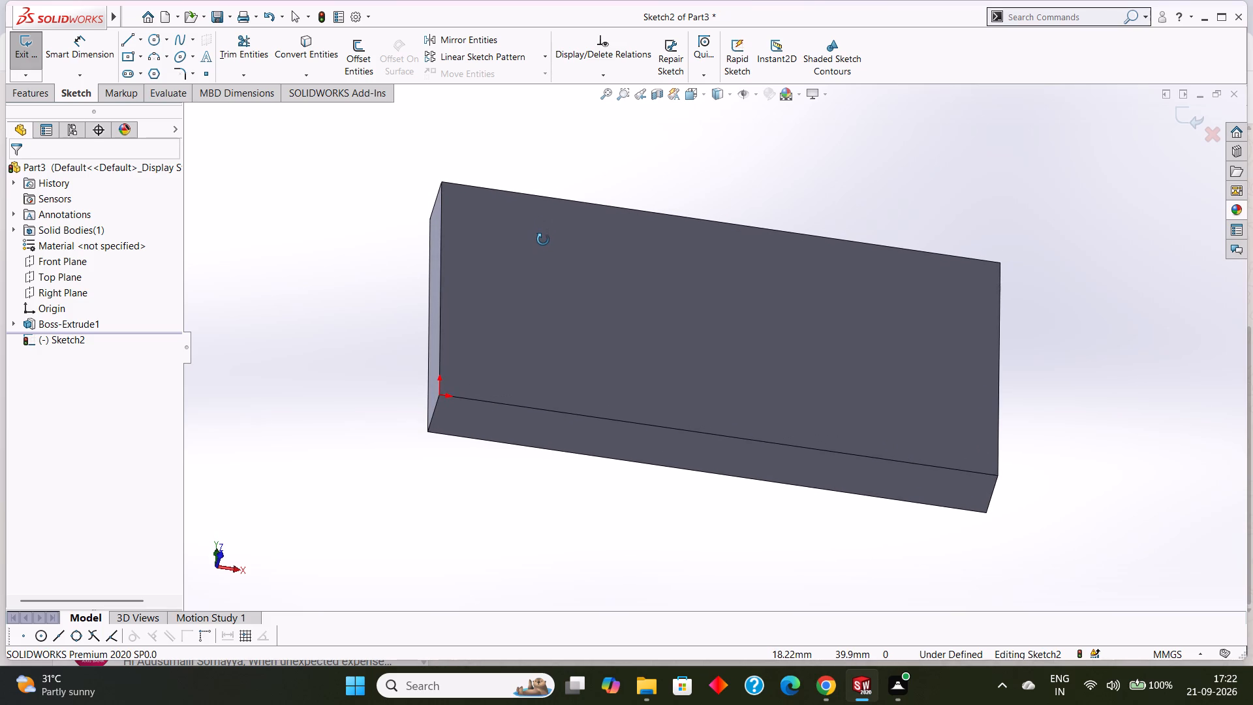
middle_click_drag(543, 240, 613, 350)
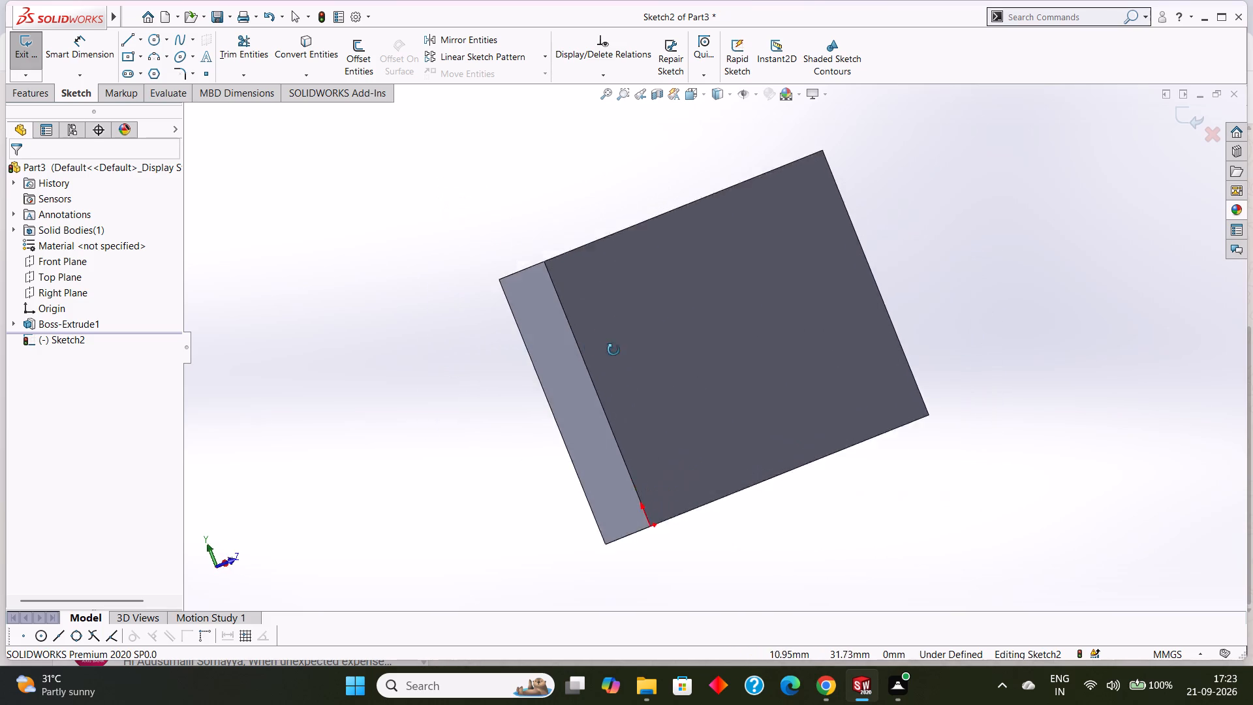
middle_click_drag(613, 350, 621, 395)
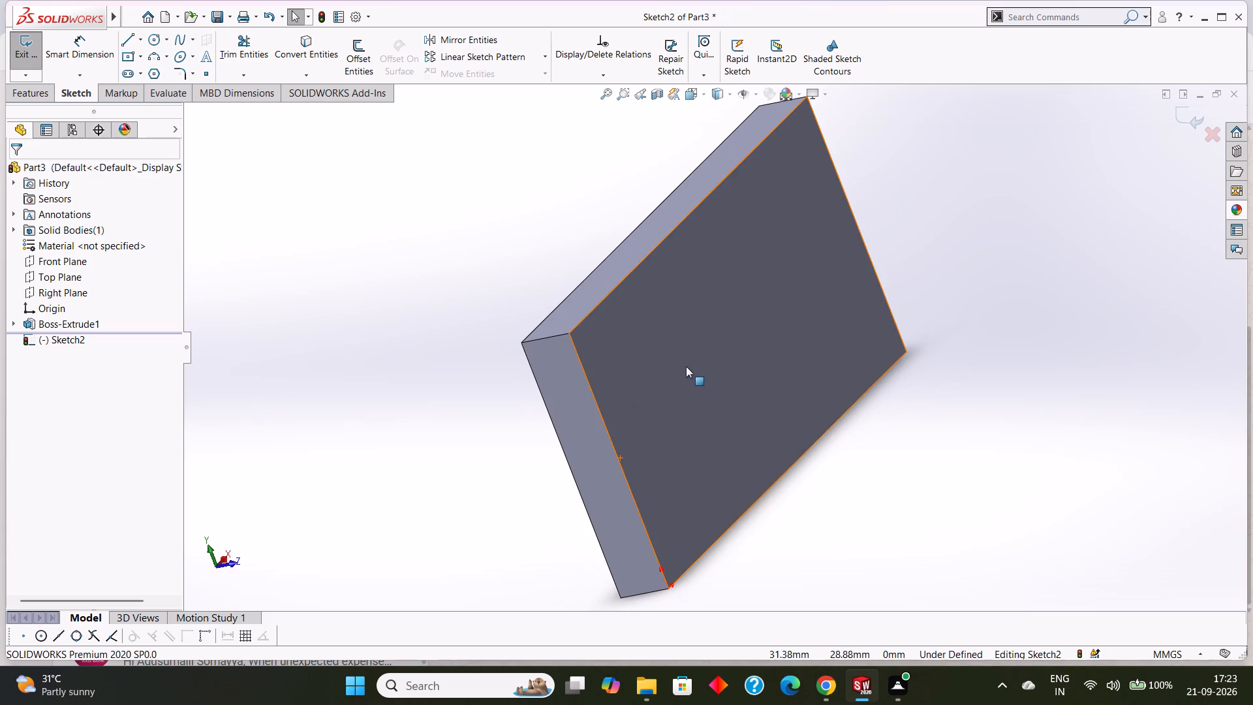
left_click(686, 366)
key("ctrl+8")
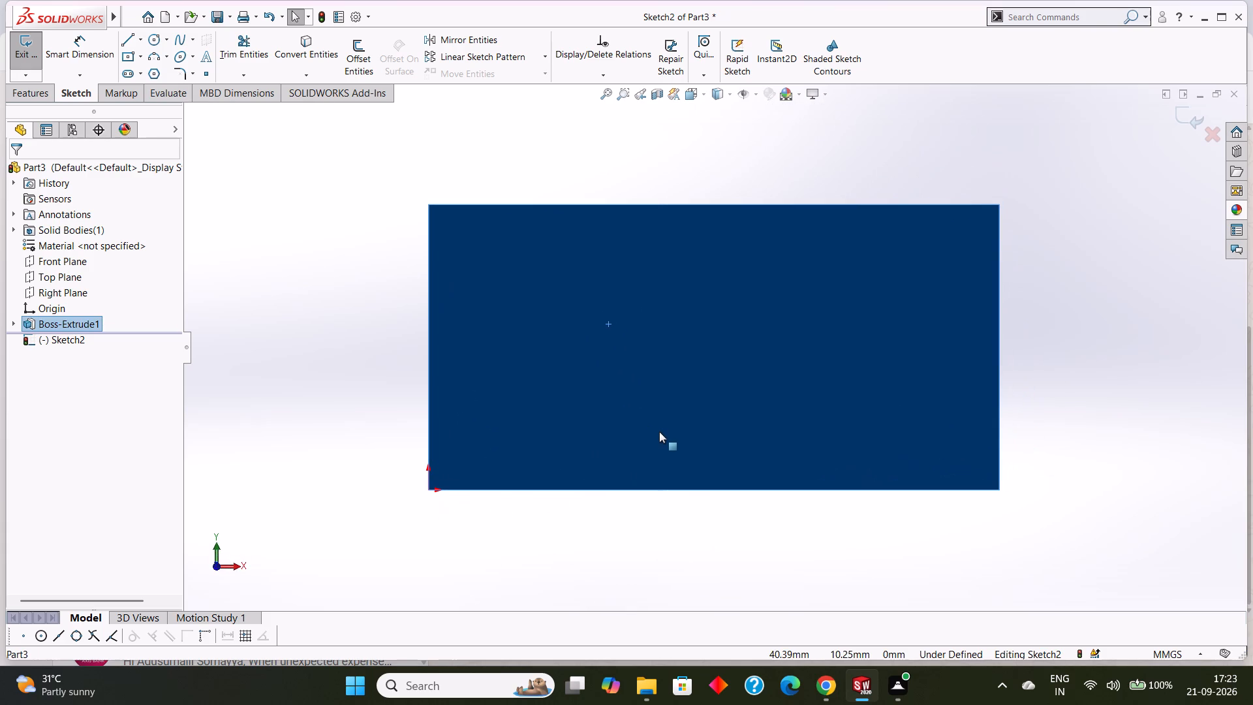
key("Escape")
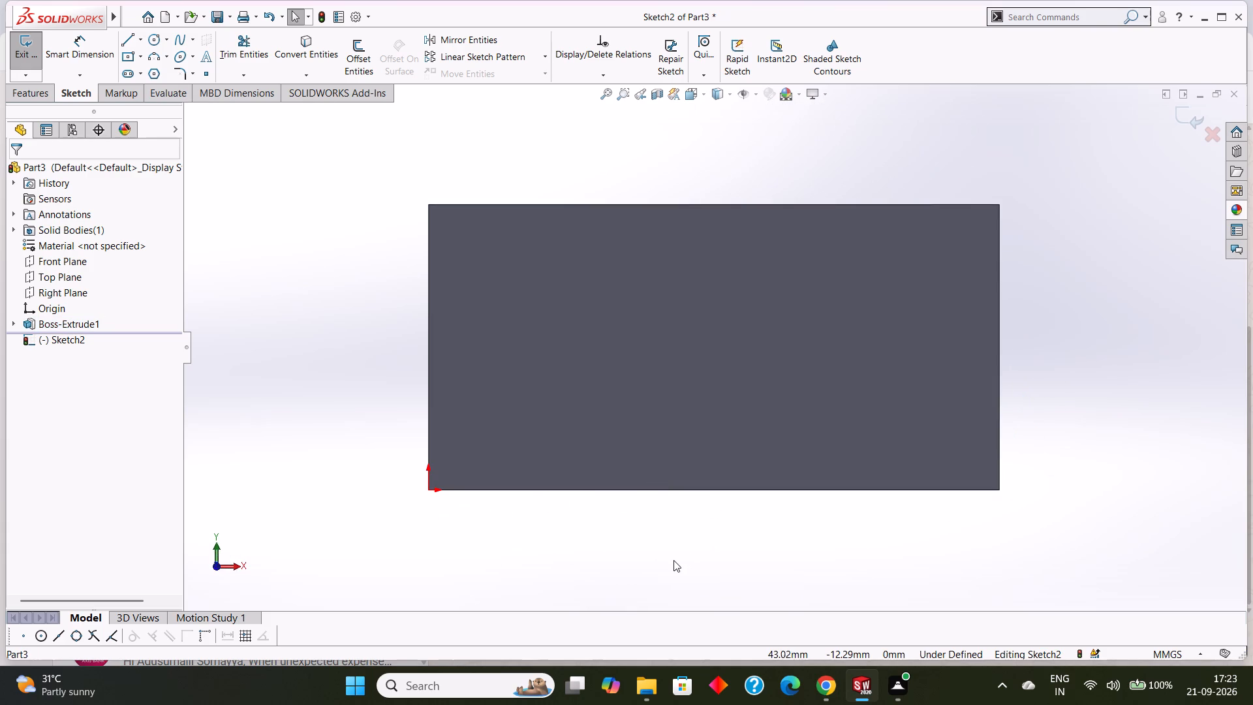
middle_click_drag(673, 560, 615, 507)
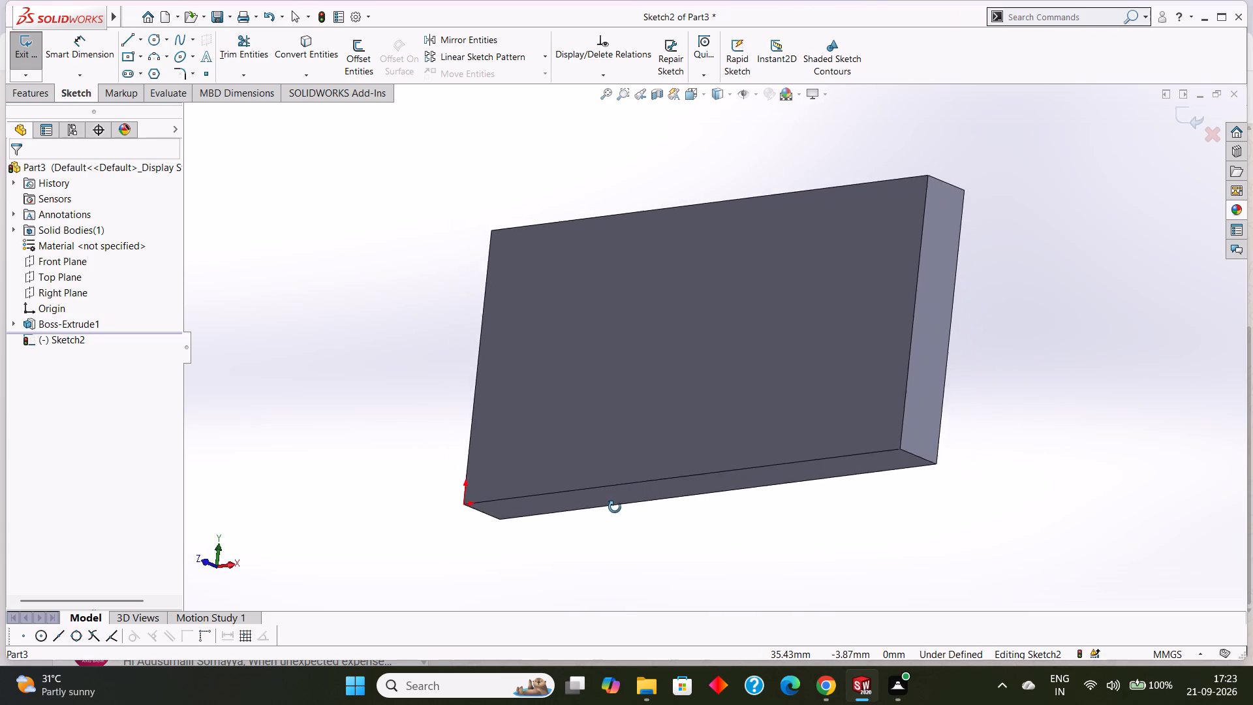
middle_click_drag(615, 507, 559, 519)
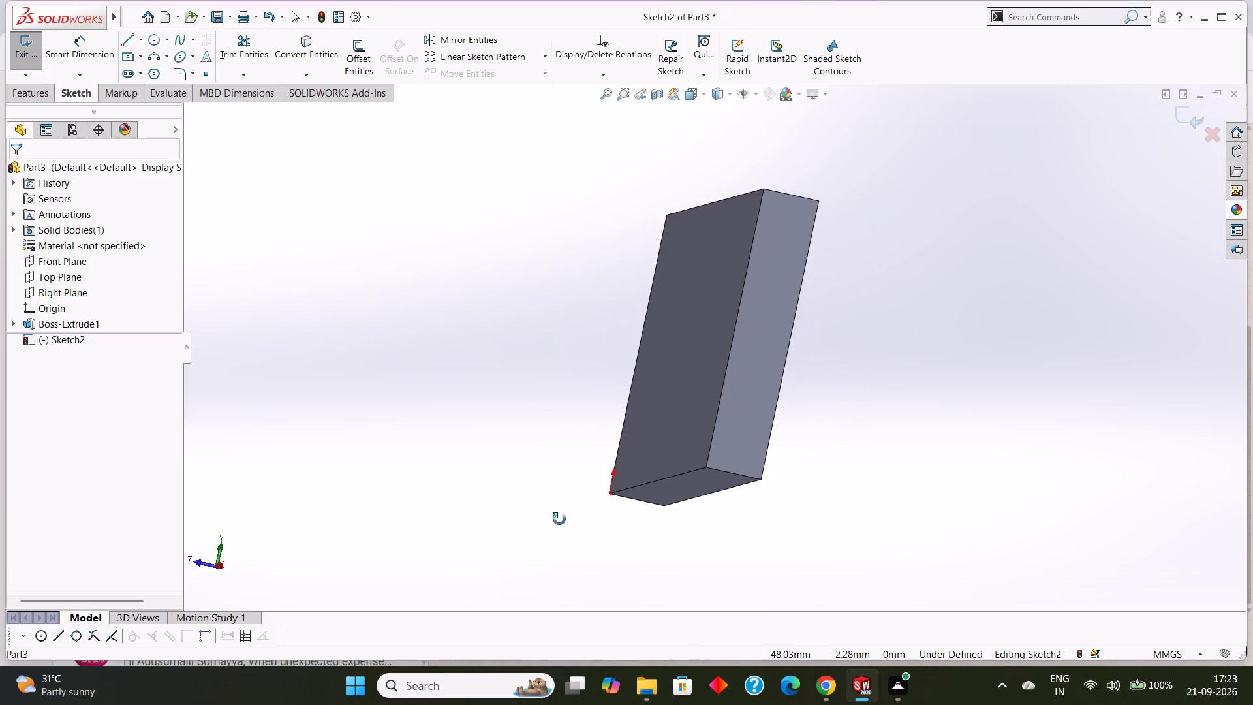
middle_click_drag(559, 519, 573, 595)
middle_click_drag(527, 413, 559, 392)
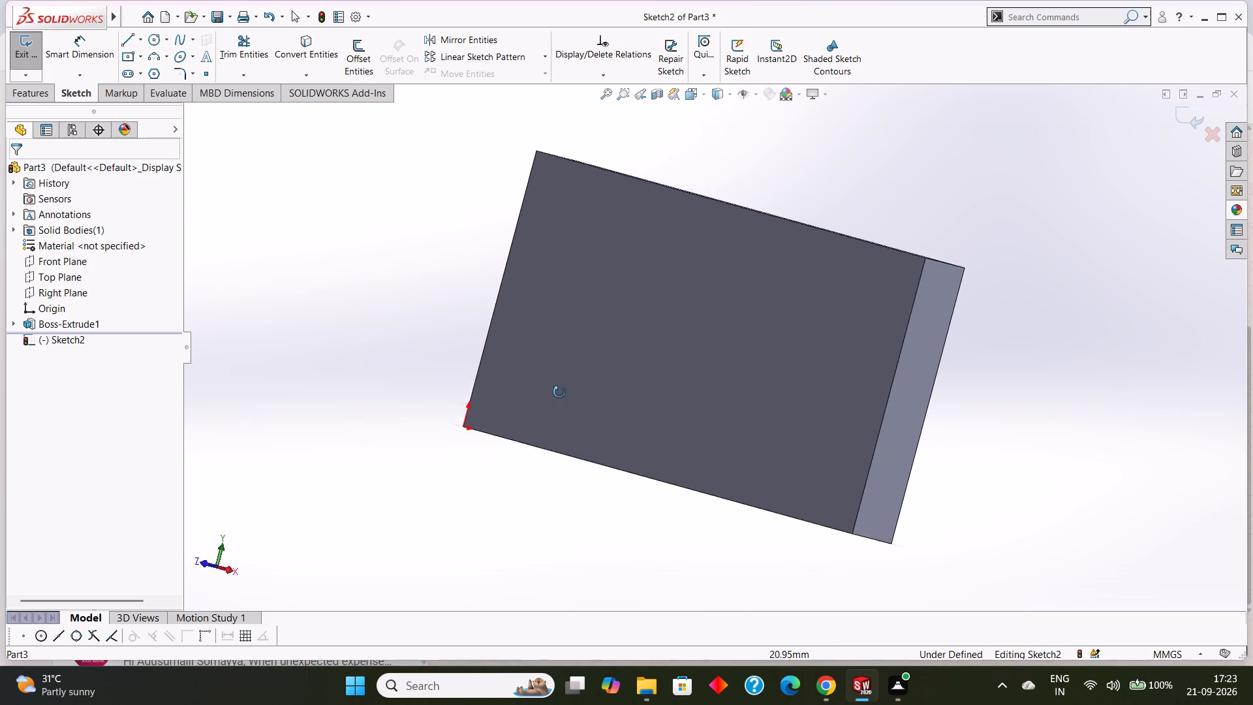
middle_click_drag(559, 392, 550, 411)
middle_click_drag(836, 231, 816, 336)
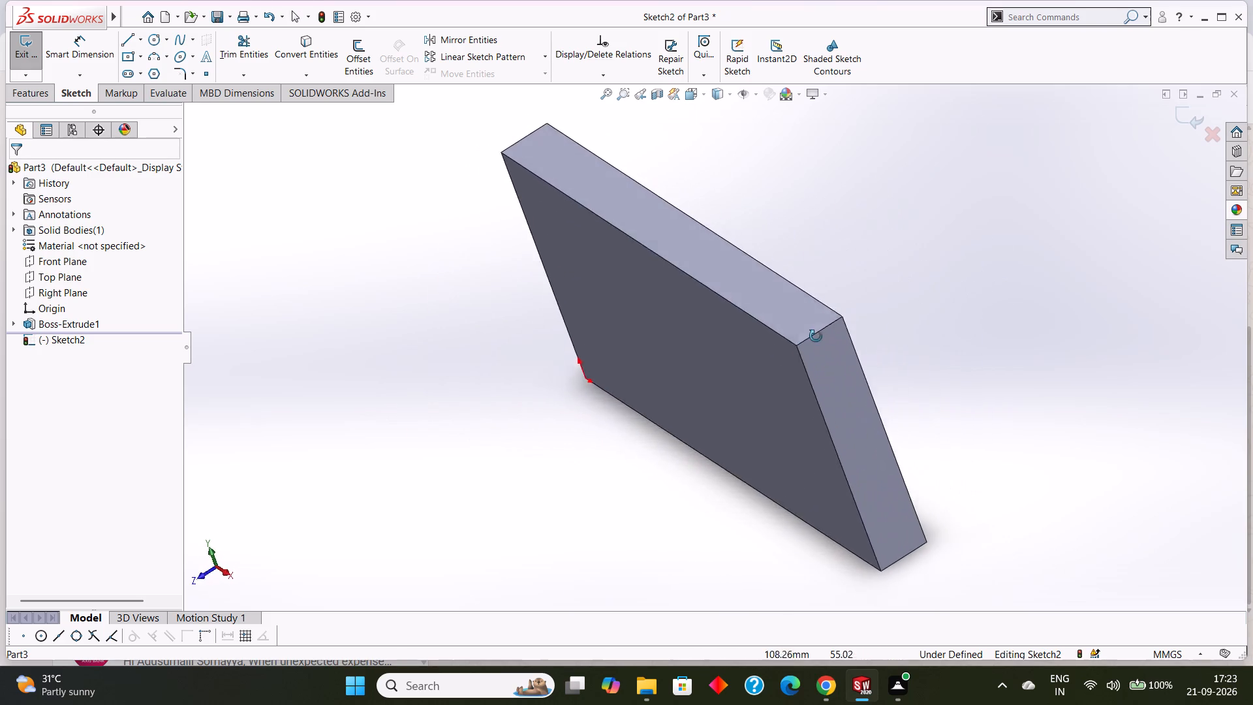
middle_click_drag(816, 336, 923, 221)
key("Escape")
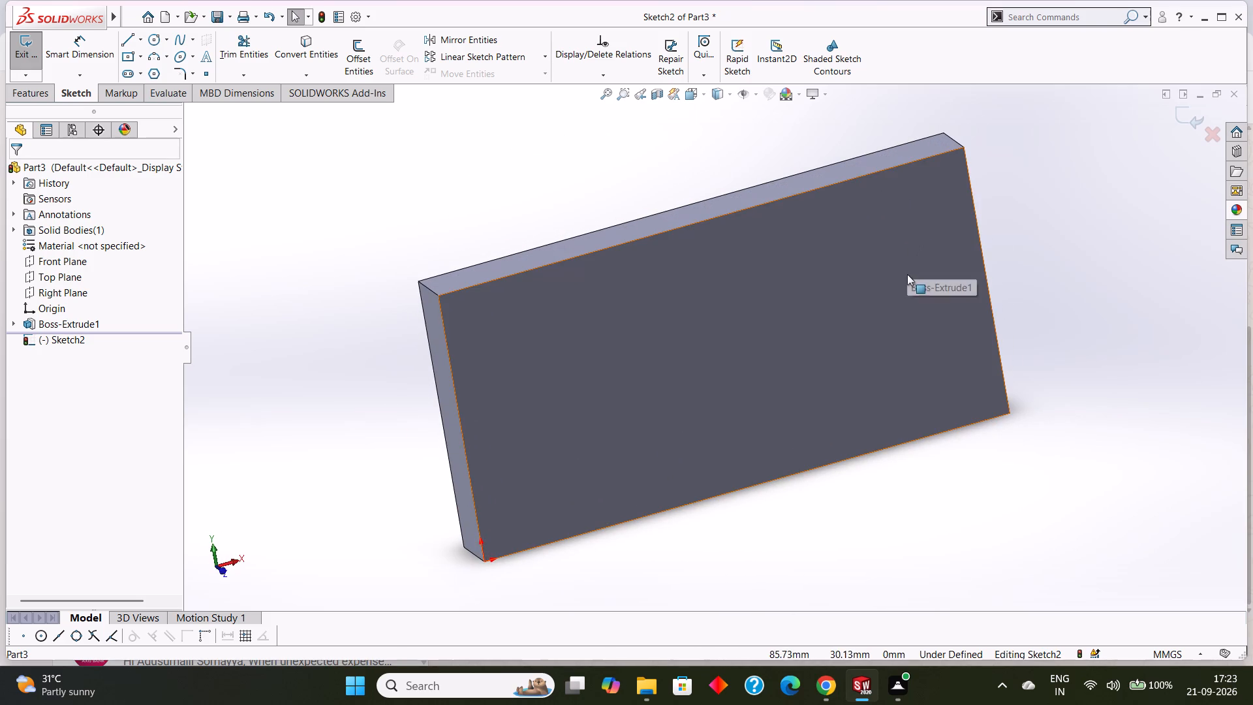
Undo the new face sketch and the plate's extrusion, returning to the rectangle sketch on the Front Plane.
key("ctrl+z")
key("ctrl+z")
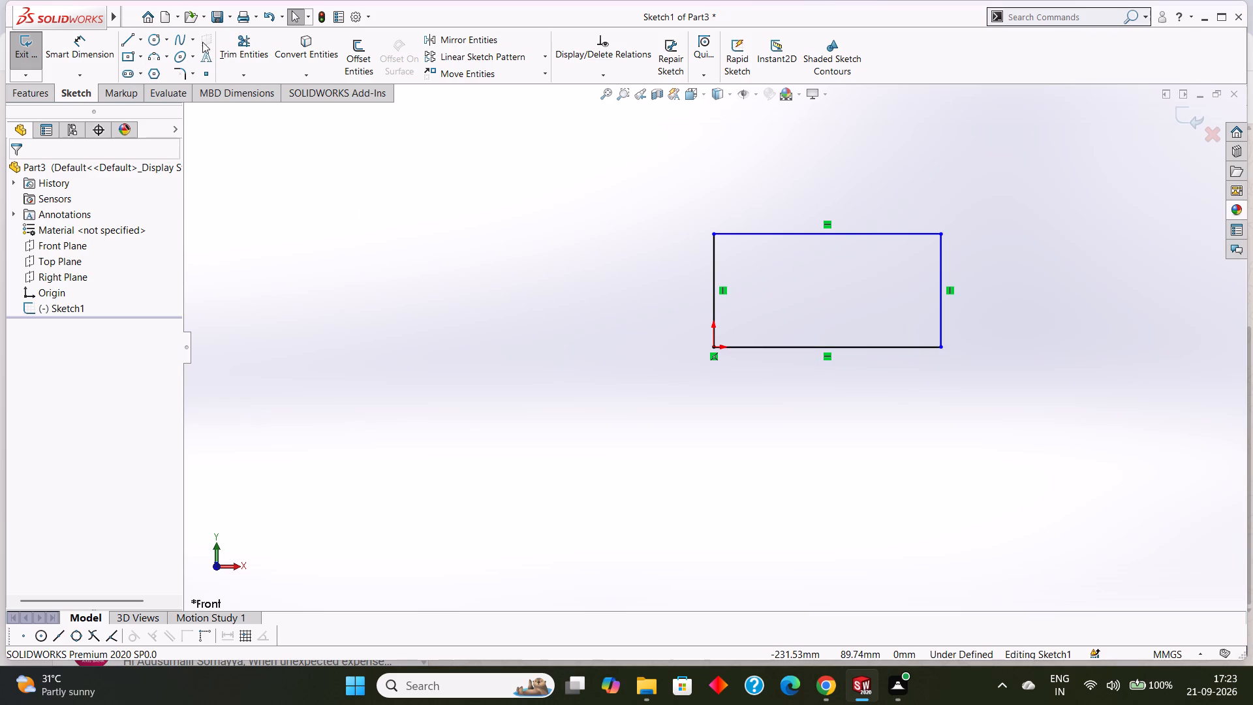
Dimension the rectangle with a width of 50 mm along its lower edge and a height of 100 mm.
left_click(80, 40)
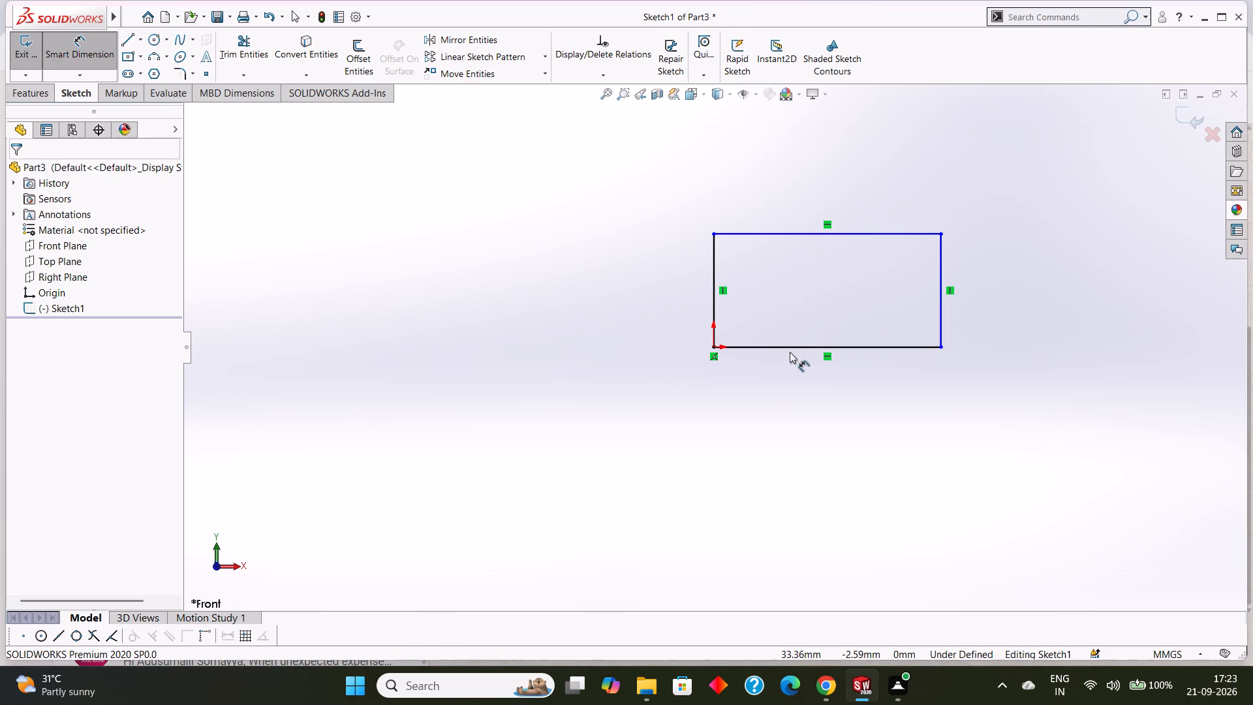
left_click(790, 349)
left_click(785, 390)
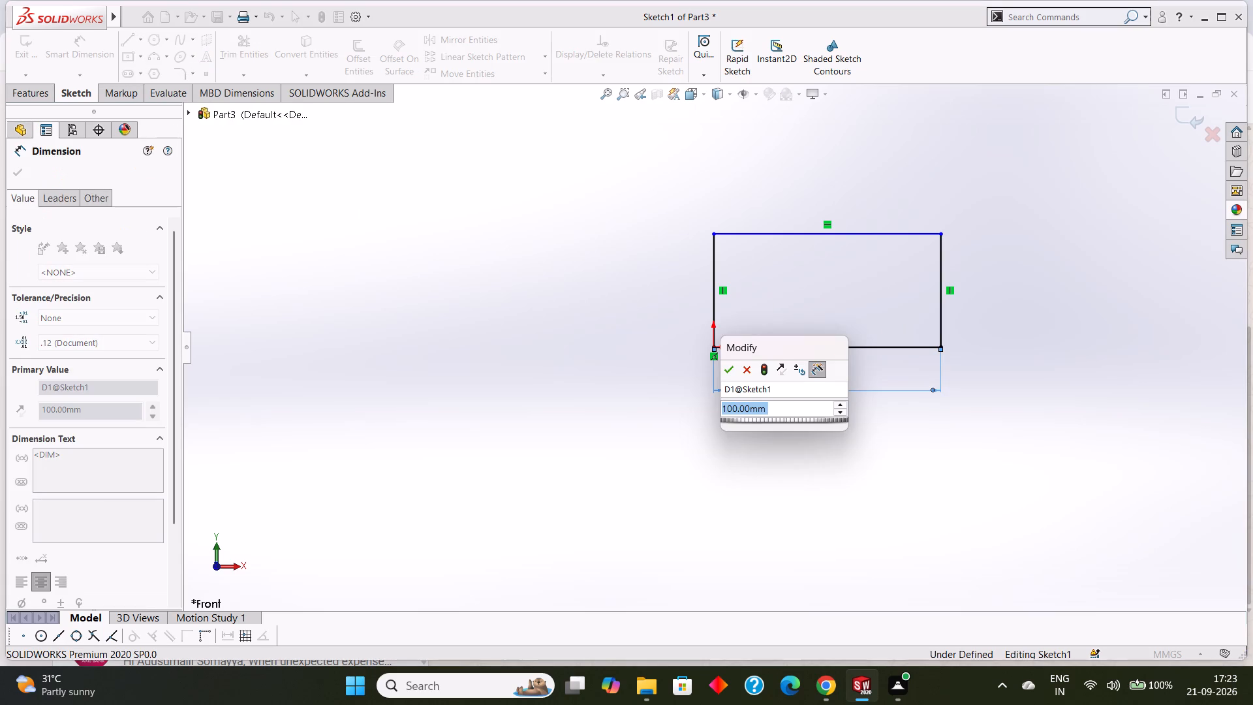
type("50")
key("Return")
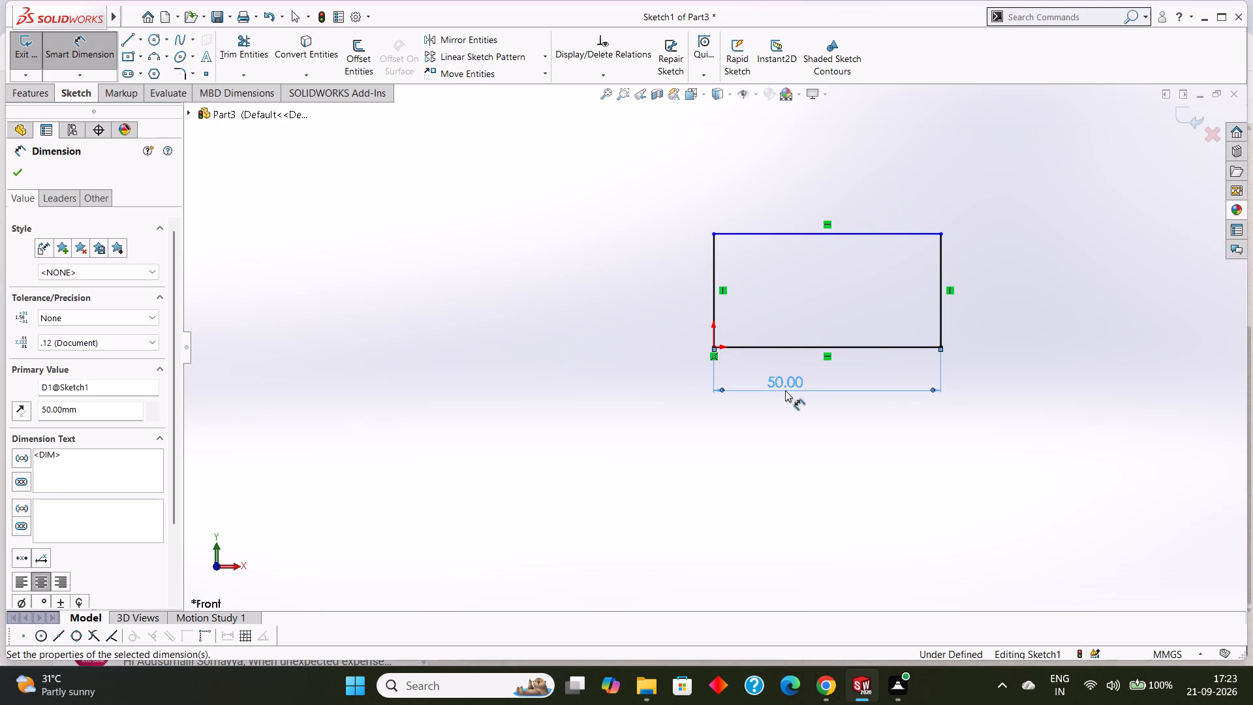
left_click(940, 256)
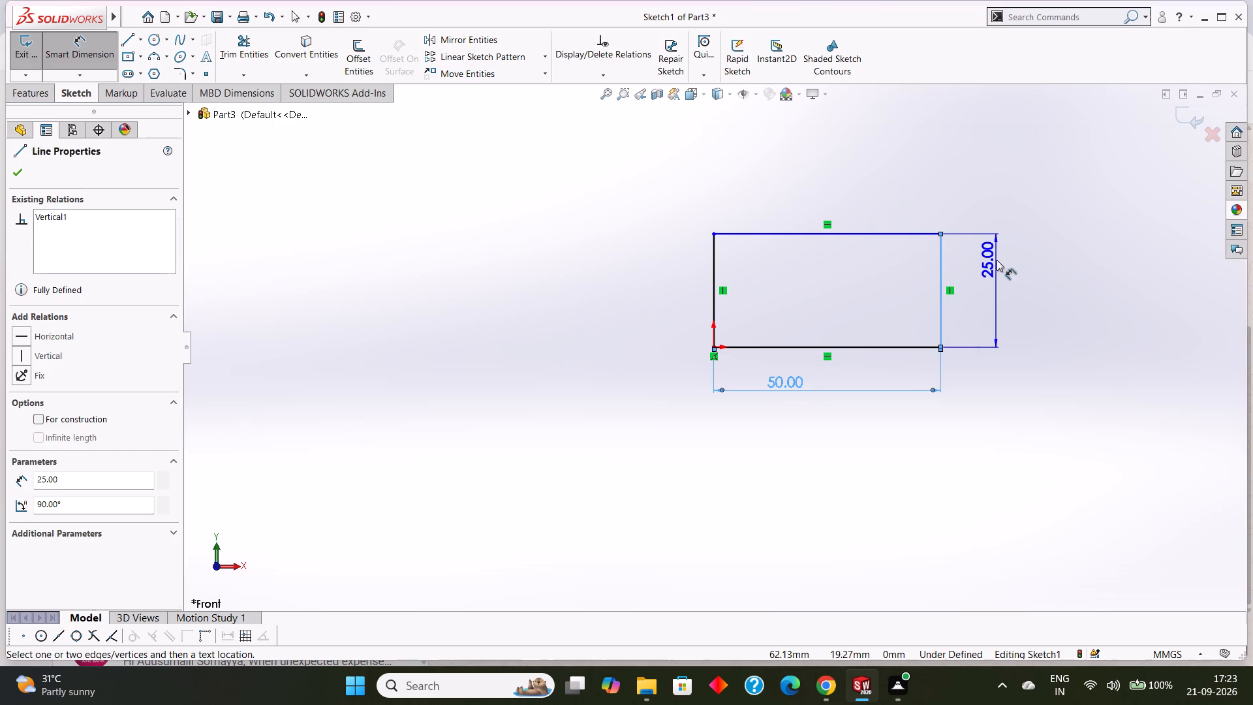
left_click(997, 260)
type("100")
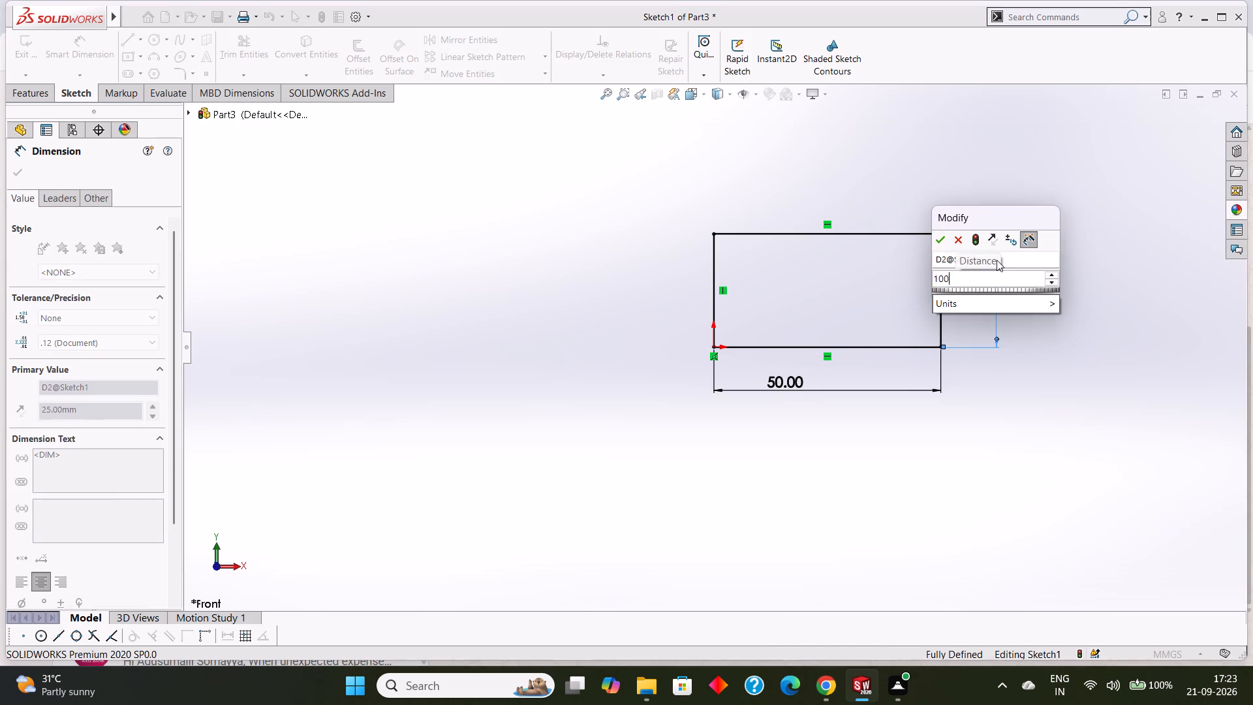
key("Return")
scroll(990, 251, "up", 5)
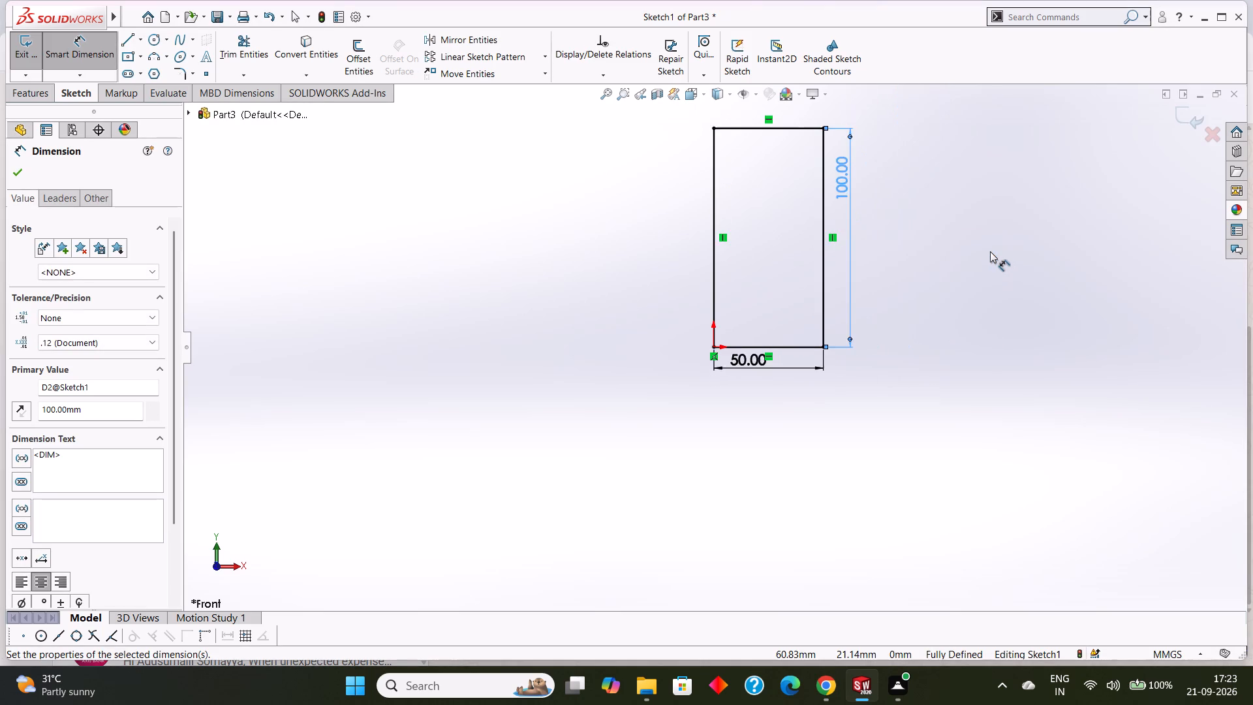
left_click(10, 175)
Extrude the upright rectangular profile as a blind boss with a depth of 10 mm.
left_click(22, 90)
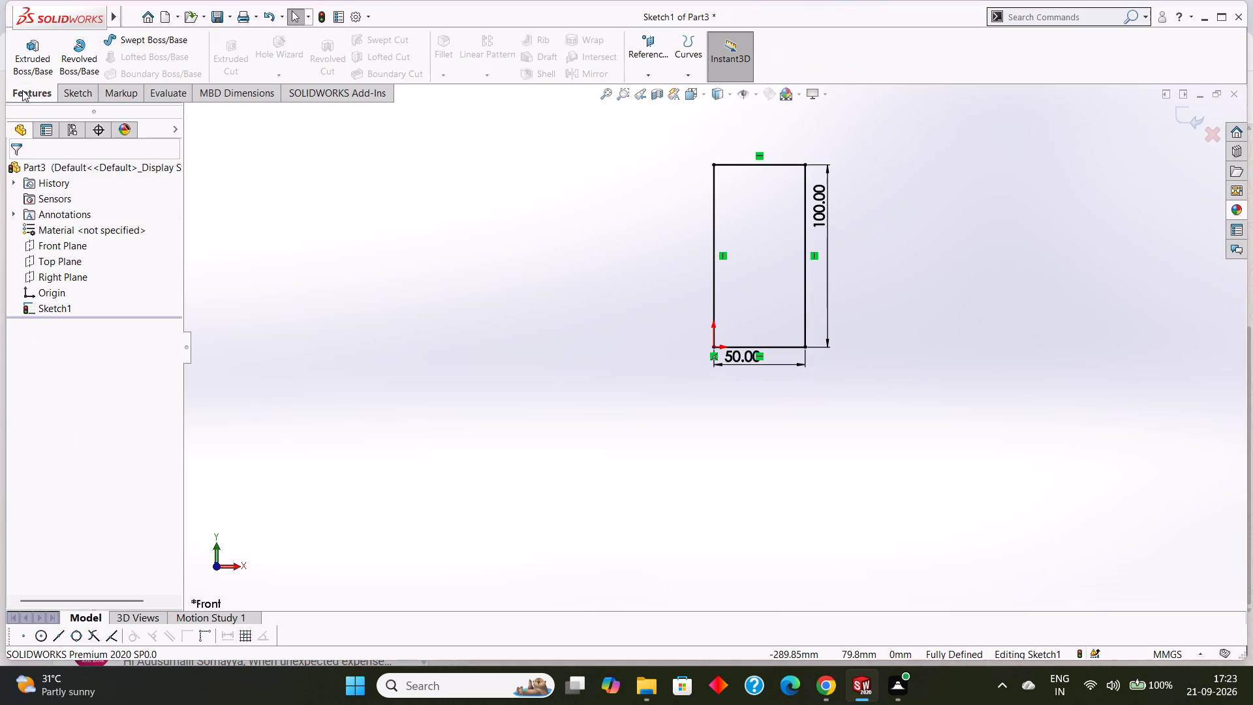
left_click(32, 59)
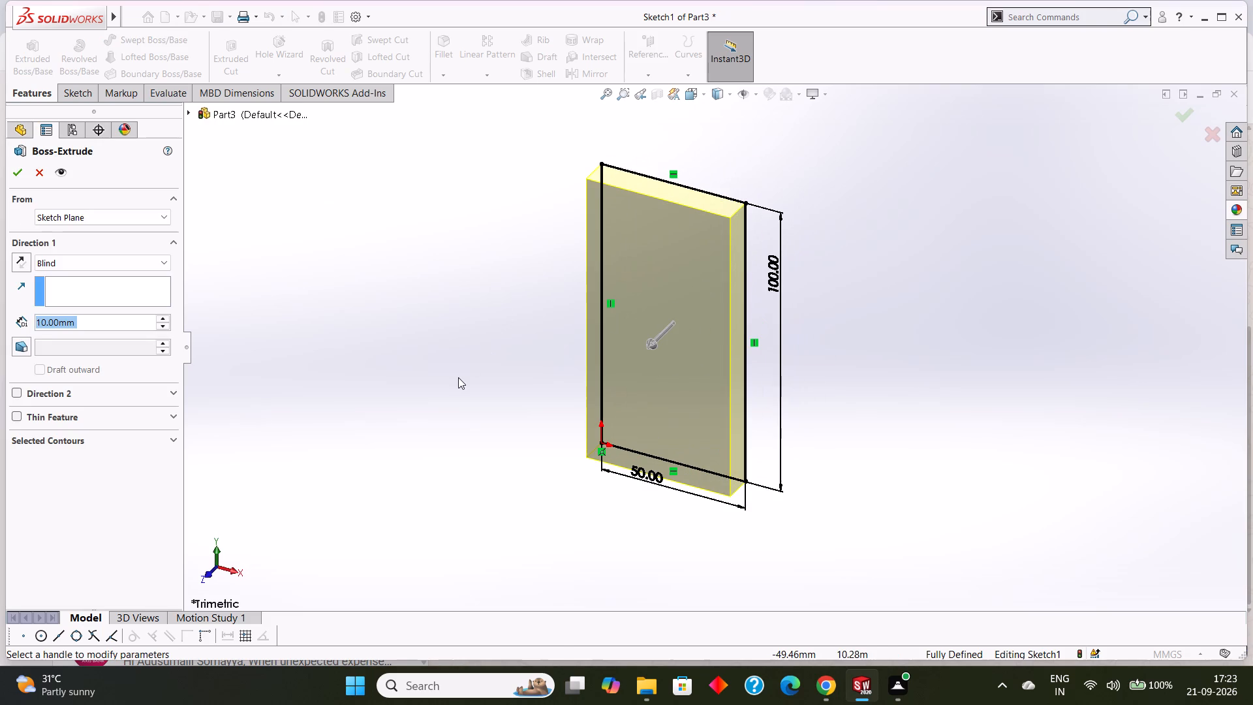
left_click(20, 174)
key("Escape")
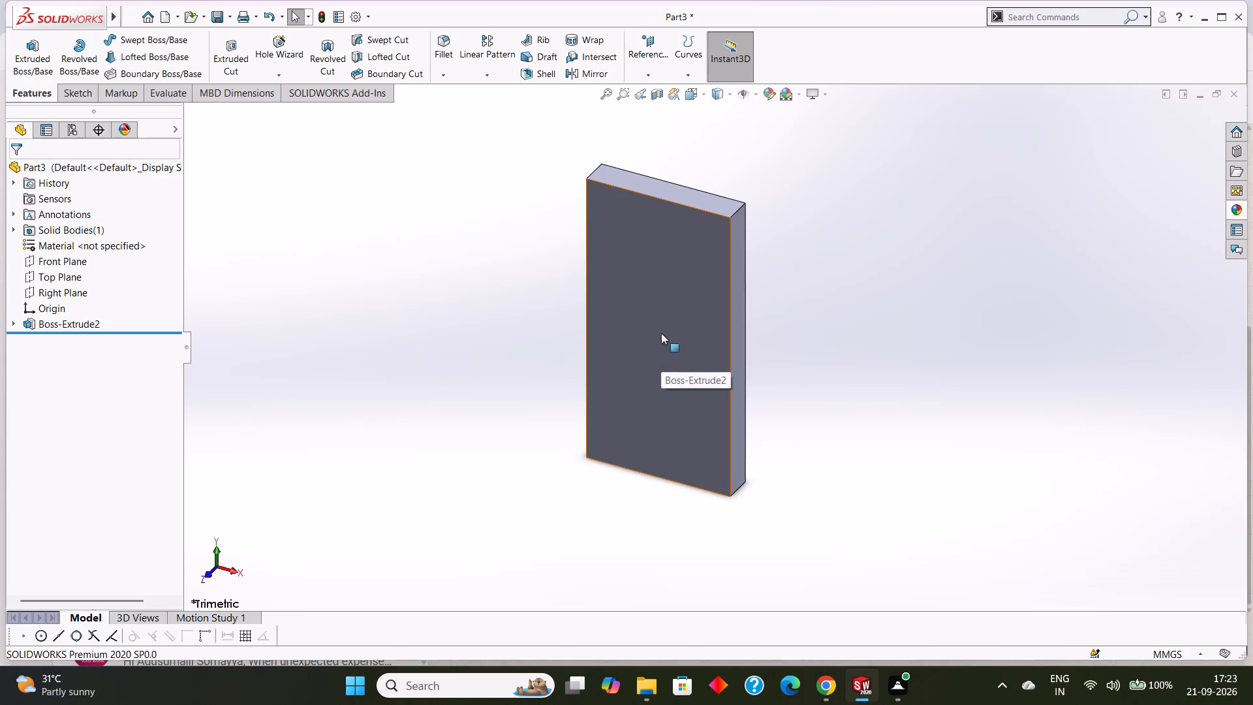
Start a new sketch on the upright plate's large front face, viewed normal to it.
left_click(661, 333)
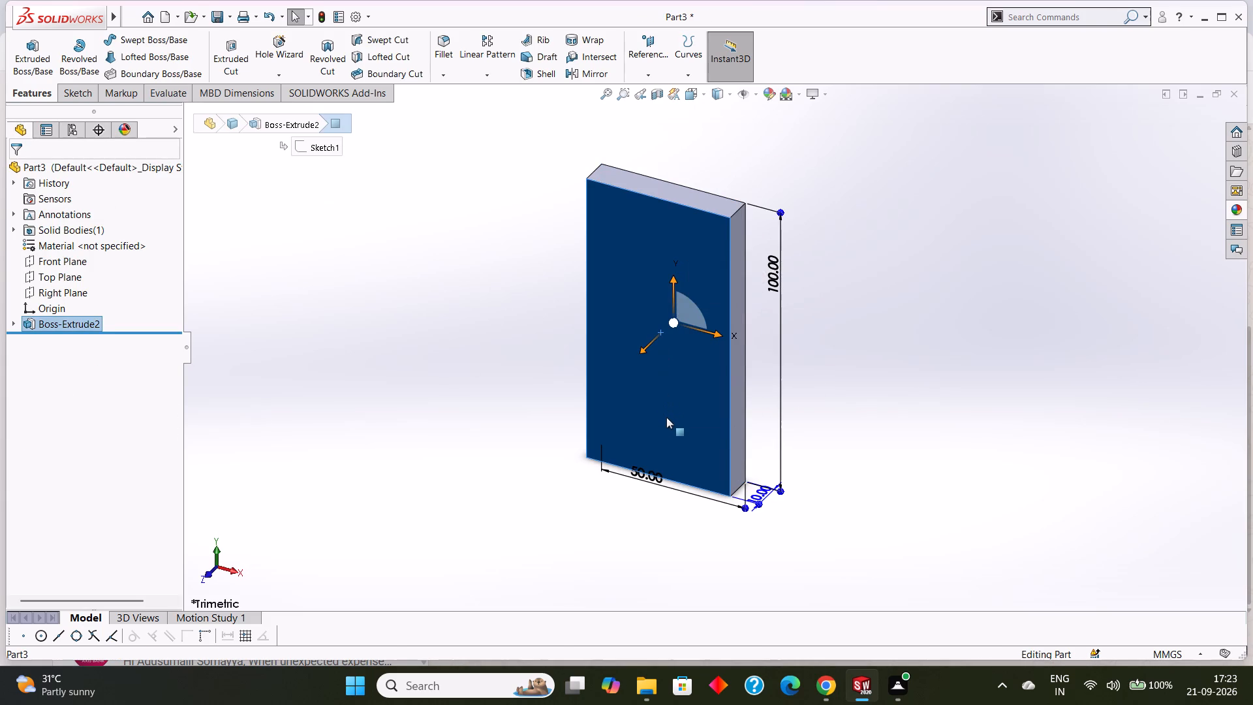
key("ctrl+8")
right_click(693, 398)
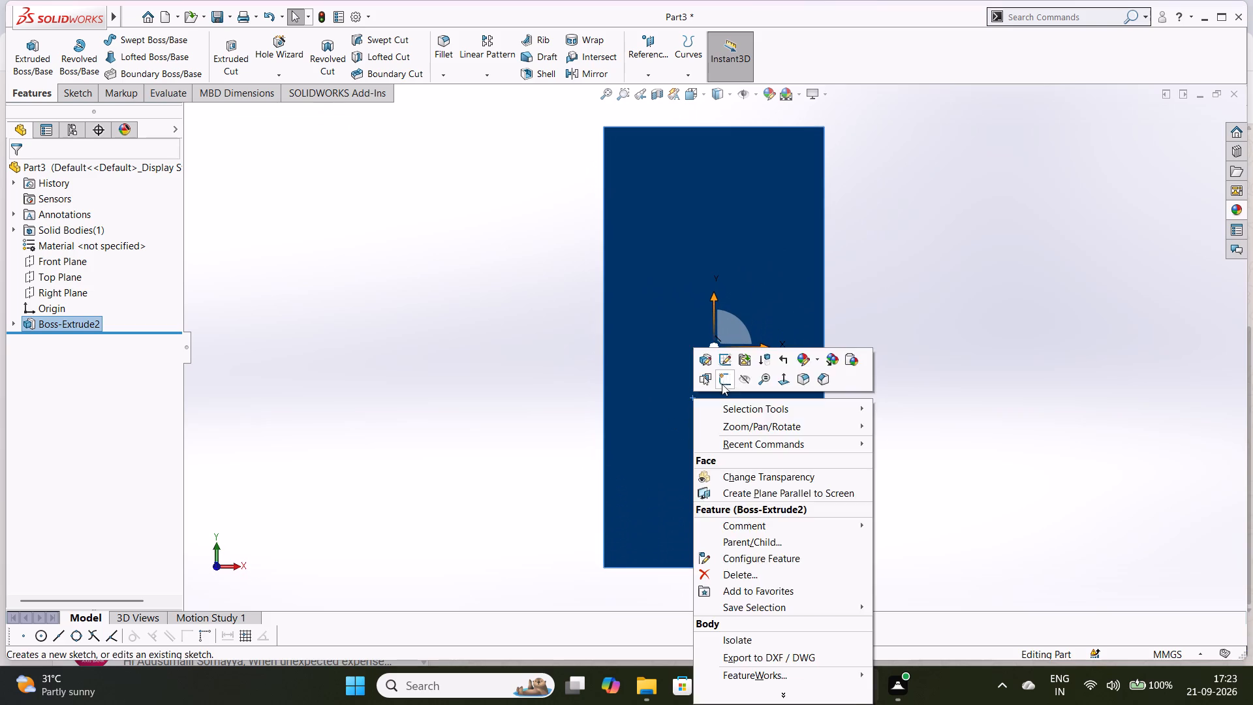
left_click(724, 379)
key("Escape")
key("Escape")
Examine the upright plate's front face, lower edge and side from tilted angles.
middle_click_drag(929, 441, 925, 330)
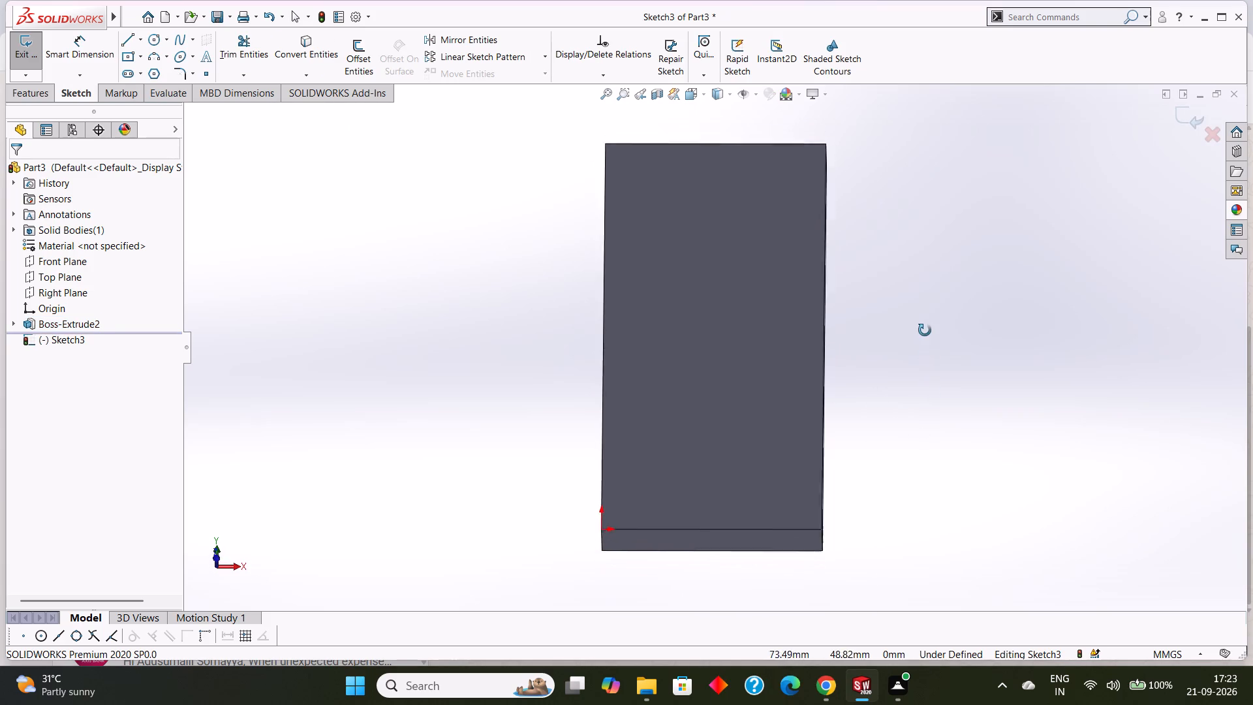
middle_click_drag(925, 330, 914, 307)
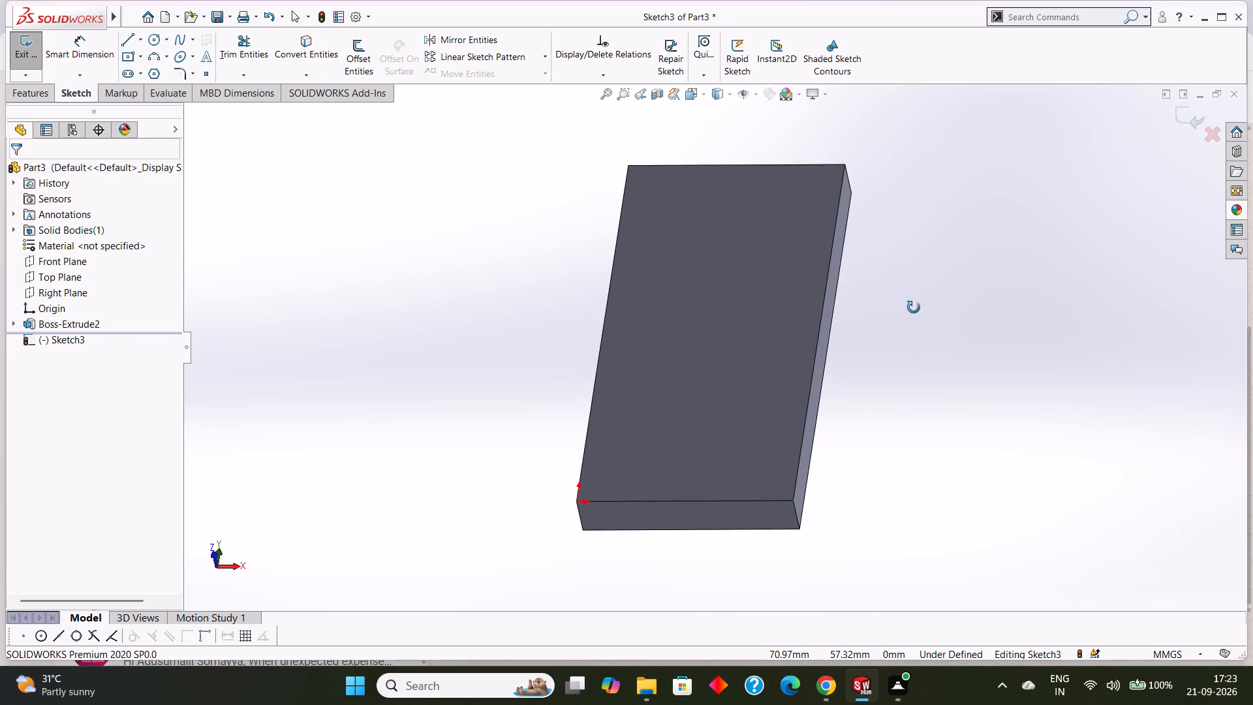
middle_click_drag(914, 307, 902, 305)
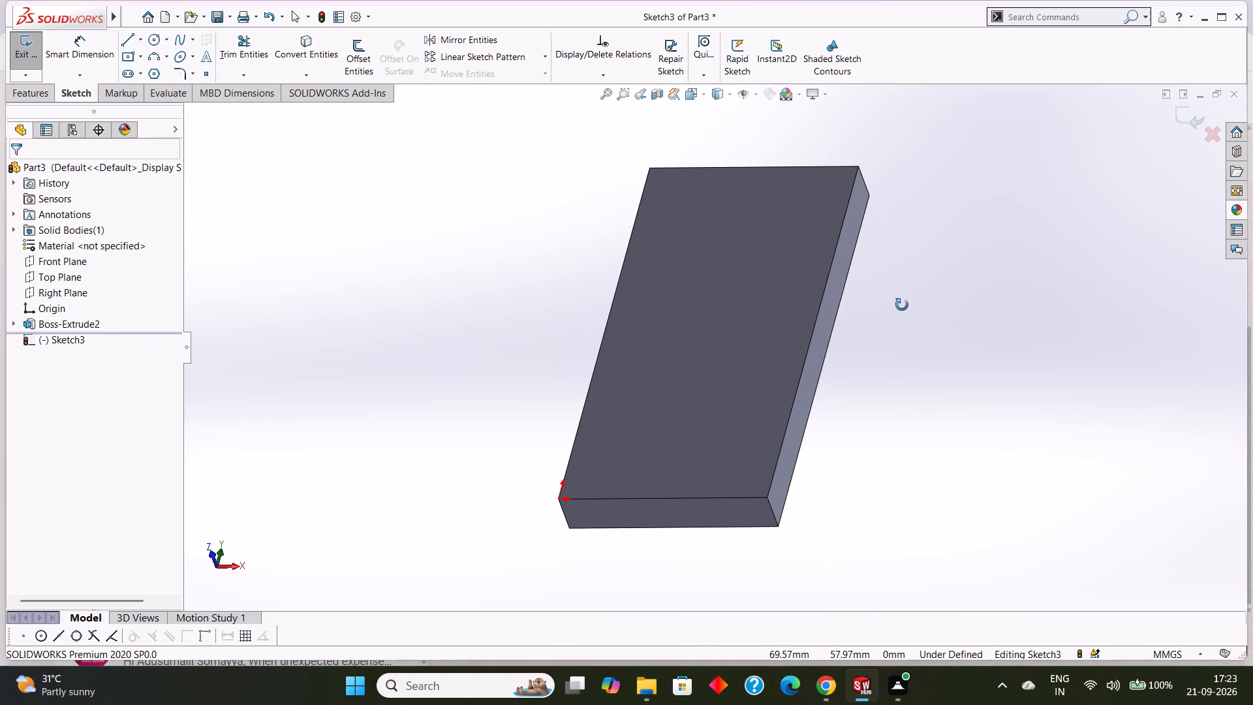
middle_click_drag(902, 305, 914, 317)
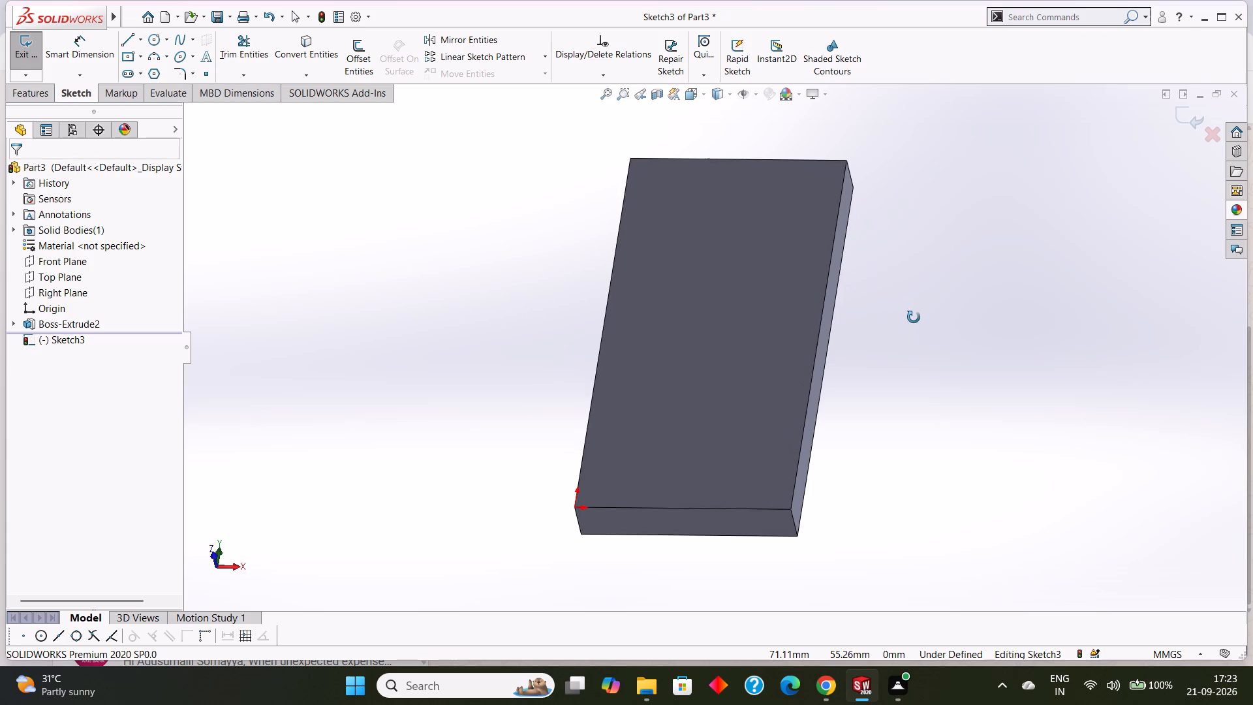
middle_click_drag(914, 317, 923, 313)
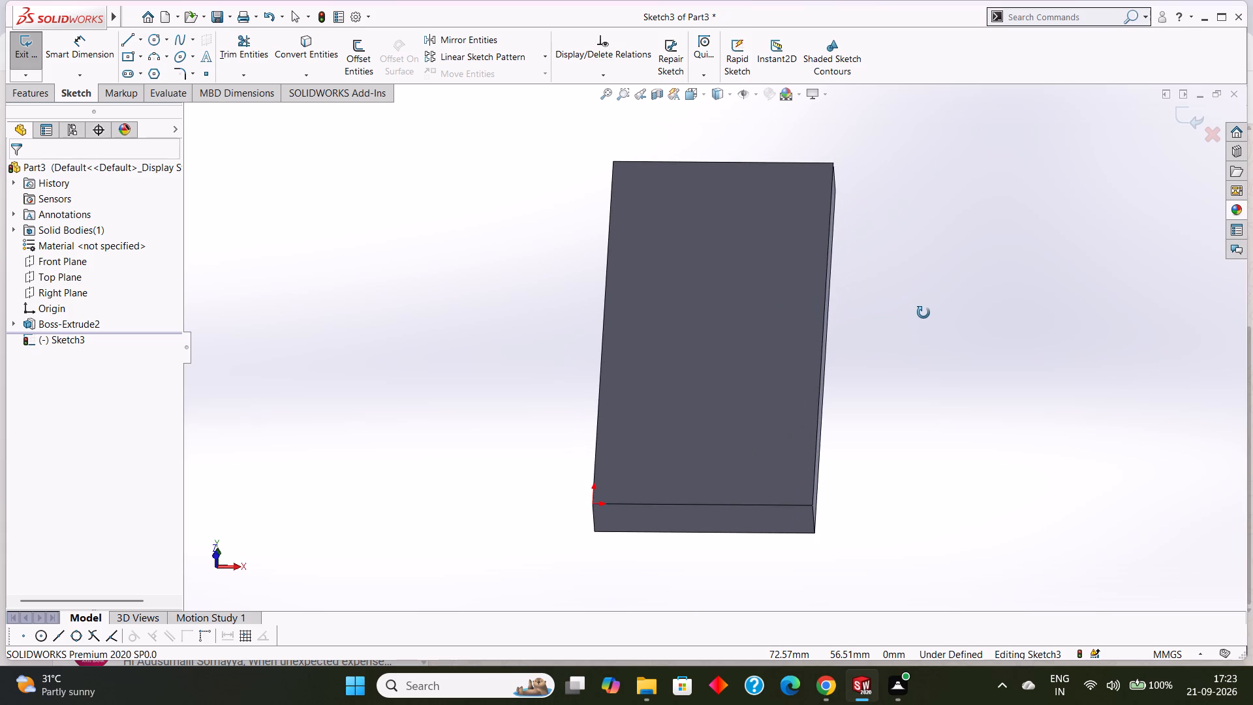
middle_click_drag(923, 313, 929, 286)
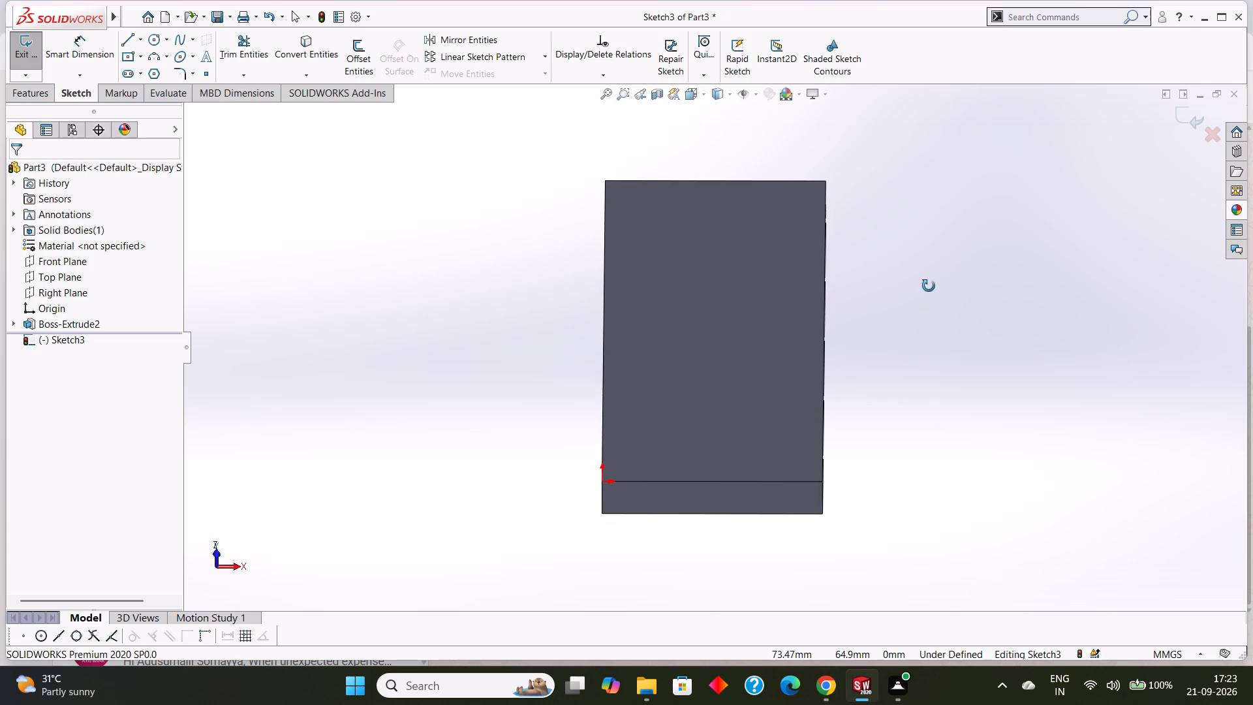
middle_click_drag(929, 286, 929, 266)
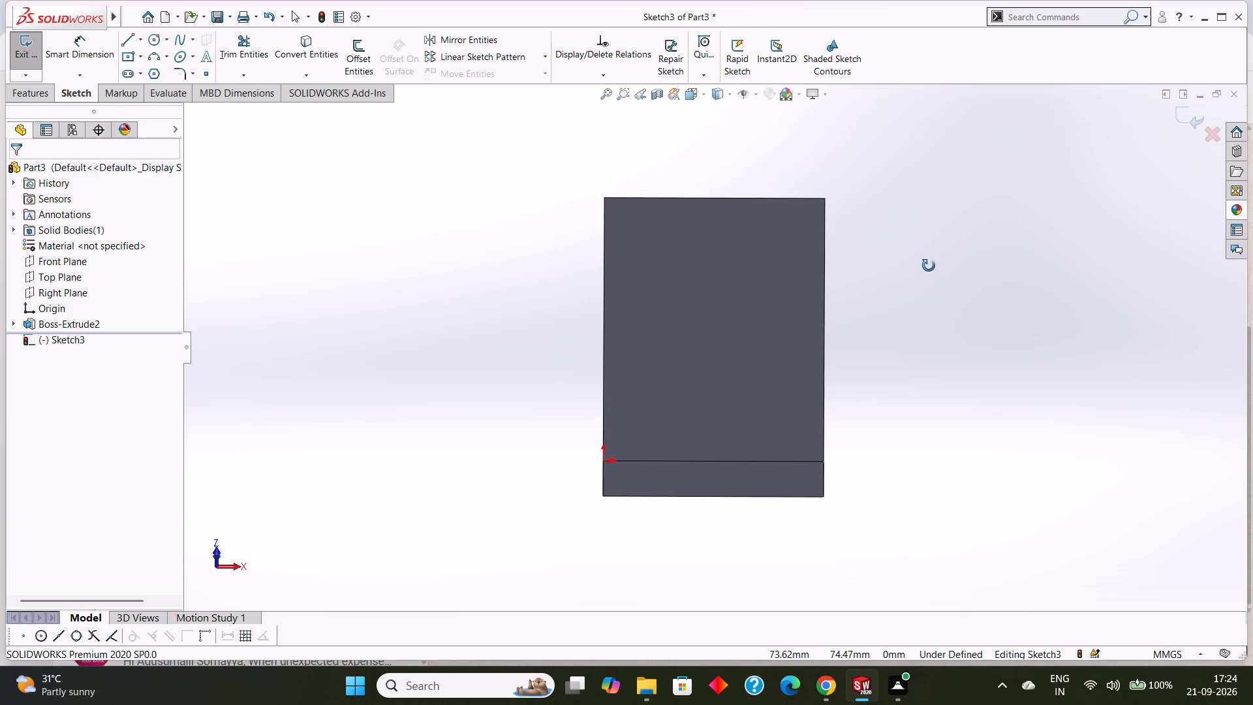
middle_click_drag(929, 266, 928, 255)
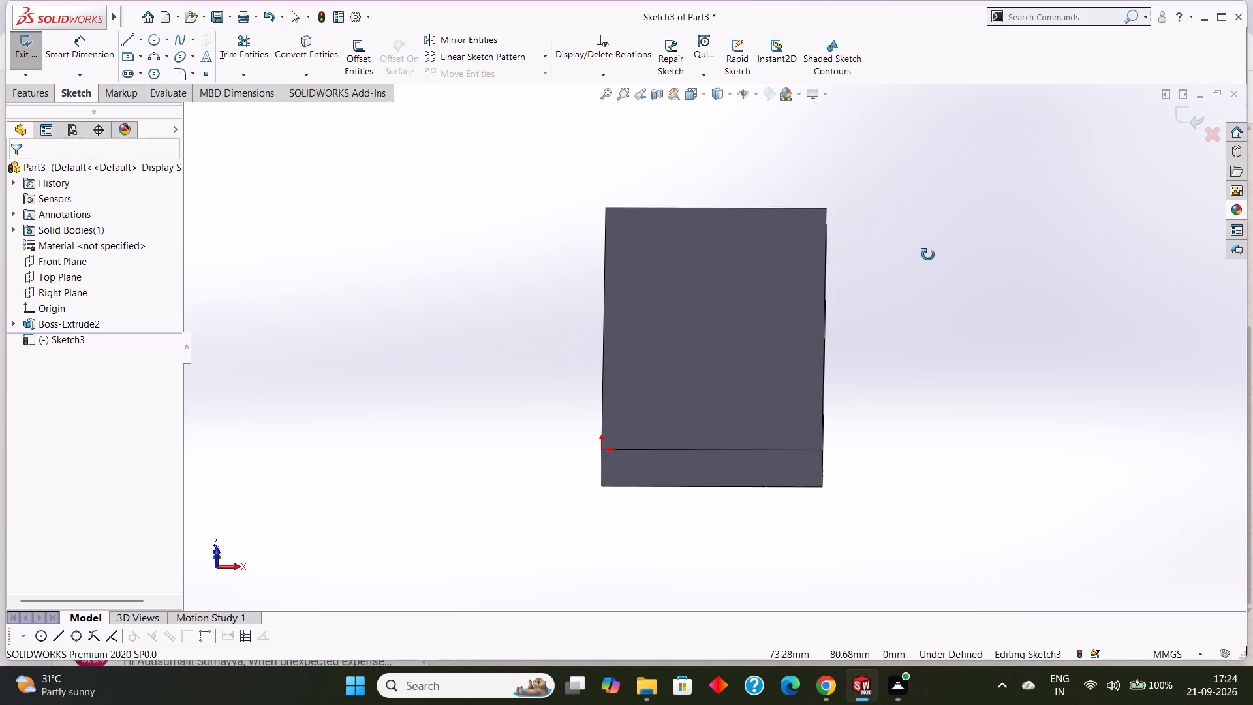
middle_click_drag(928, 255, 925, 253)
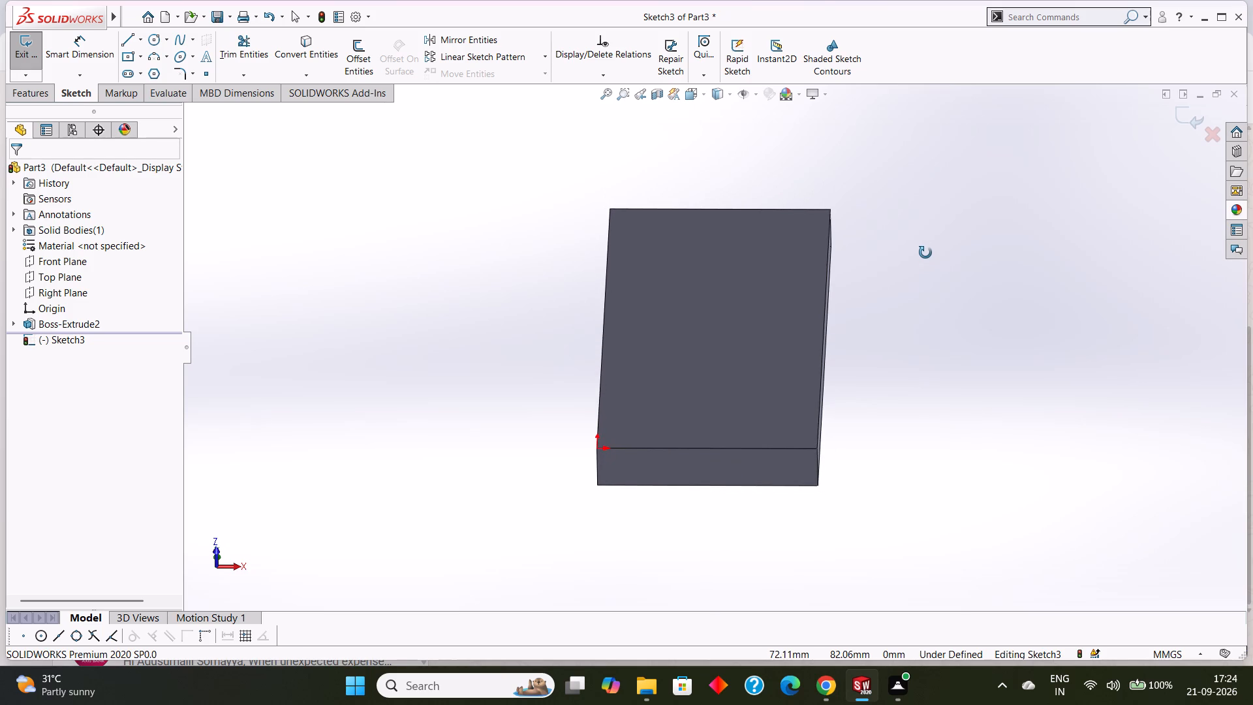
middle_click_drag(925, 253, 925, 248)
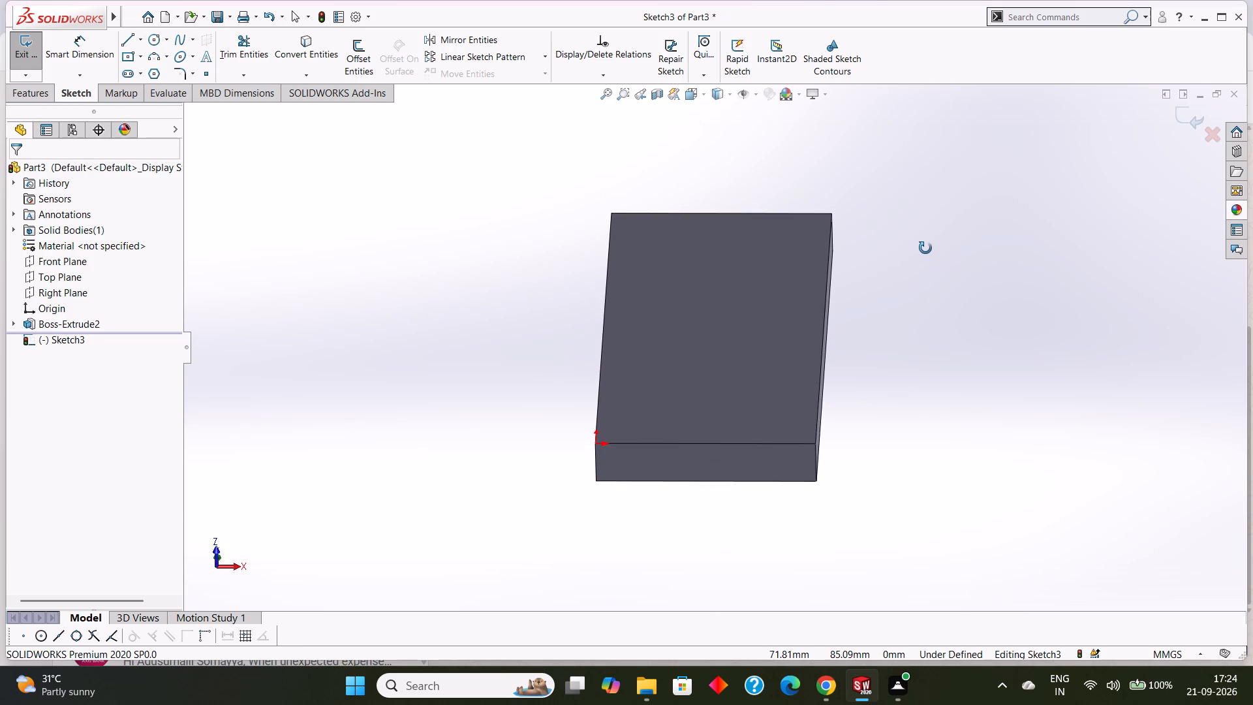
middle_click_drag(925, 248, 926, 242)
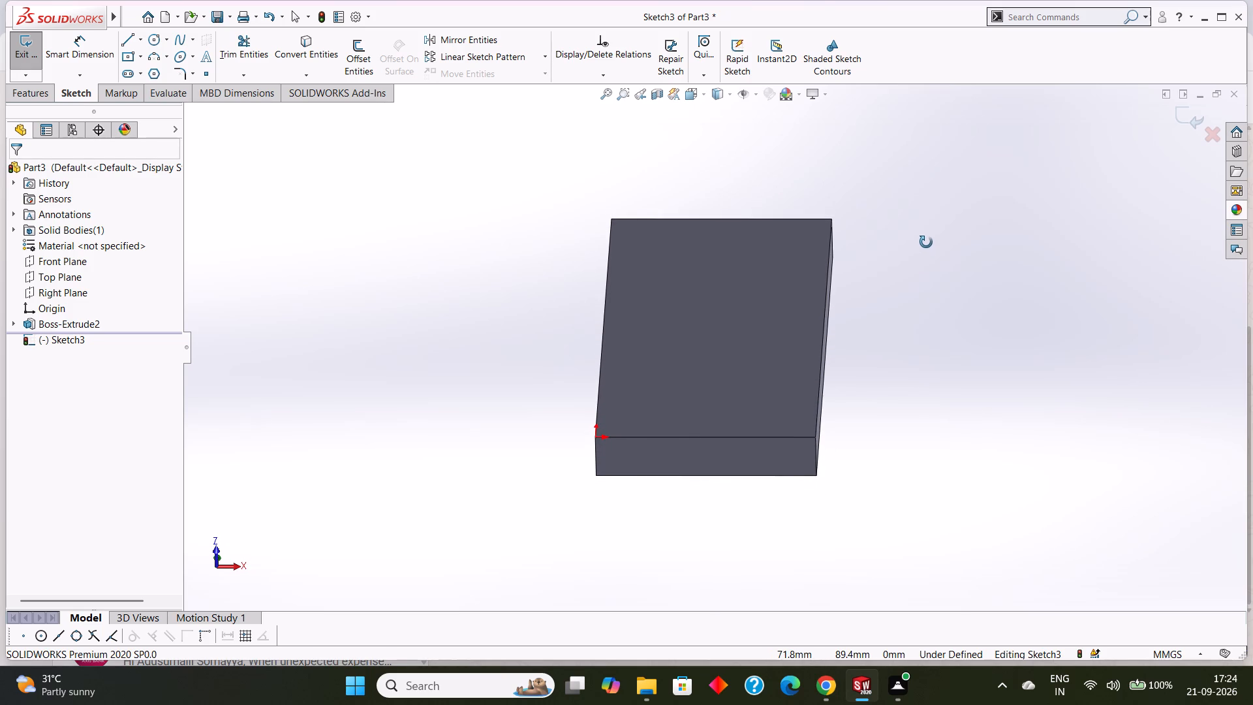
middle_click_drag(926, 242, 908, 303)
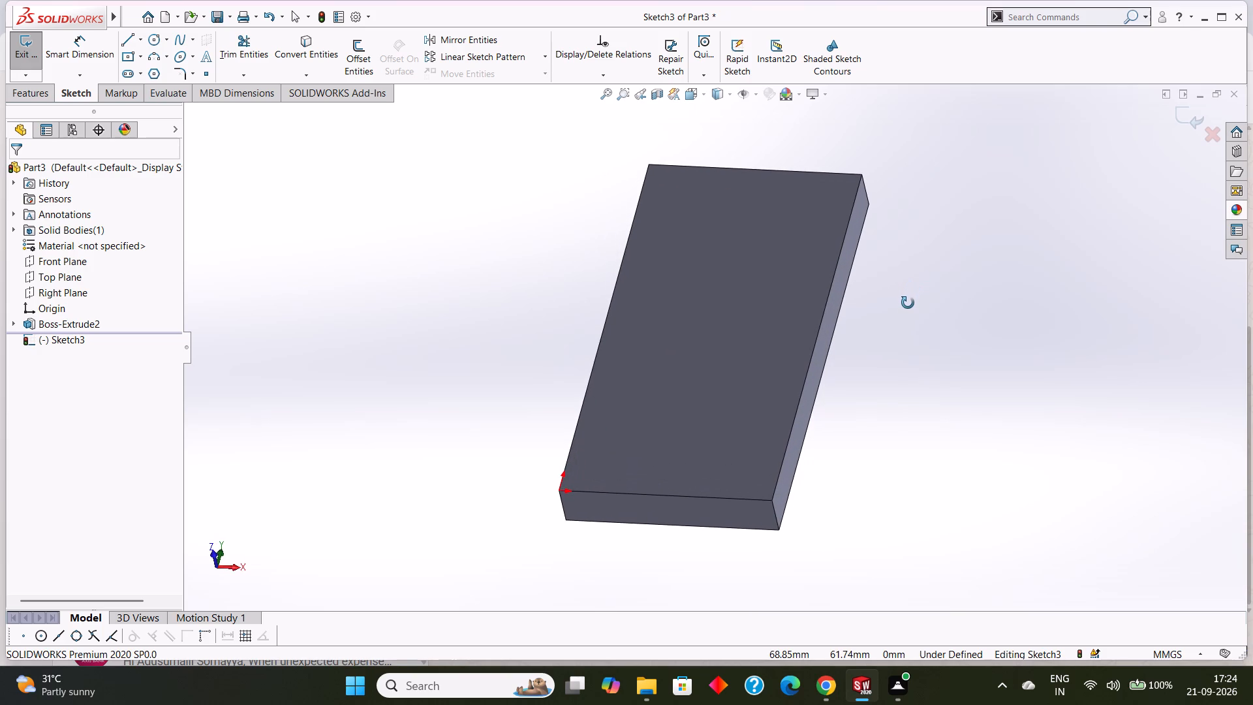
Examine the upright plate's front face, lower edge and long side from several tilted angles.
middle_click_drag(908, 303, 905, 303)
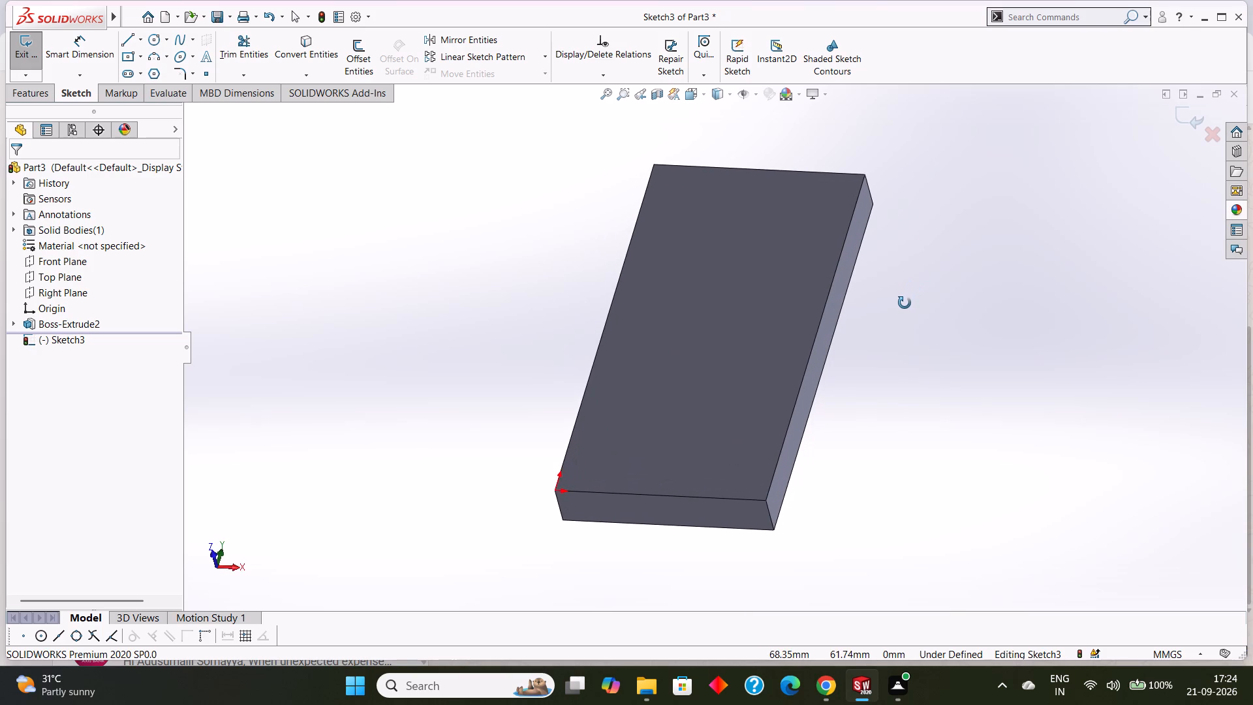
middle_click_drag(905, 303, 888, 322)
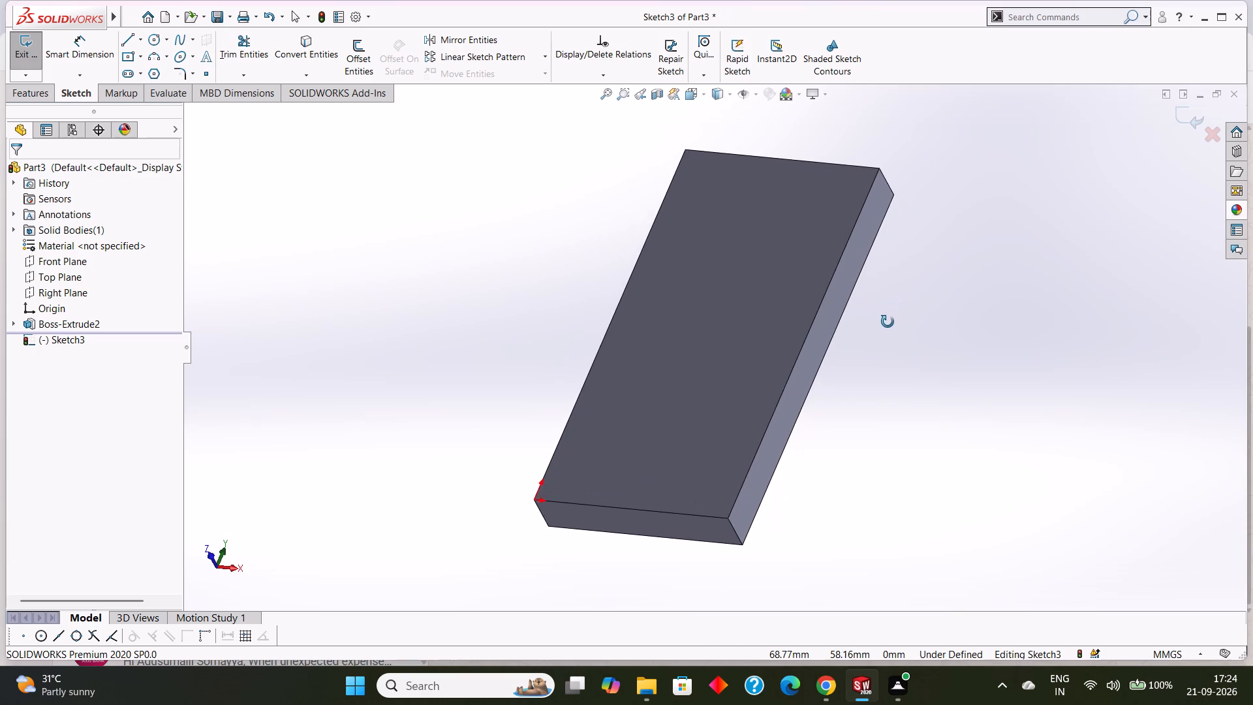
middle_click_drag(888, 322, 865, 296)
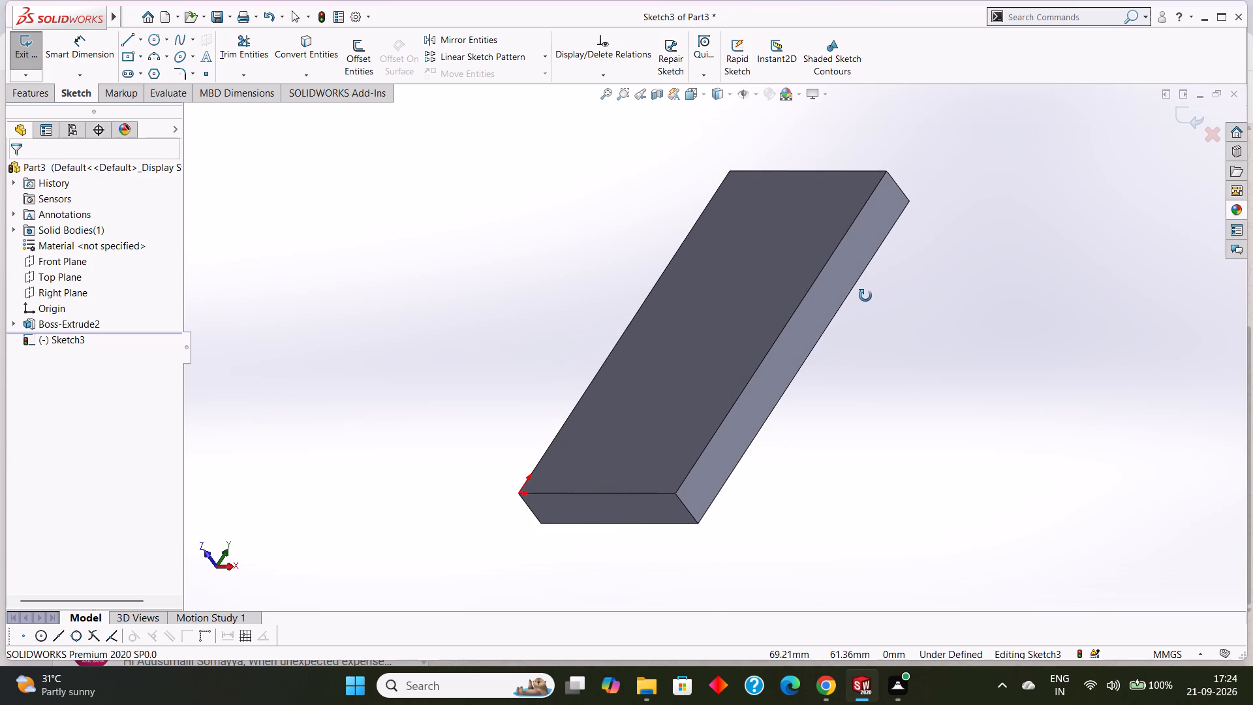
middle_click_drag(865, 296, 874, 281)
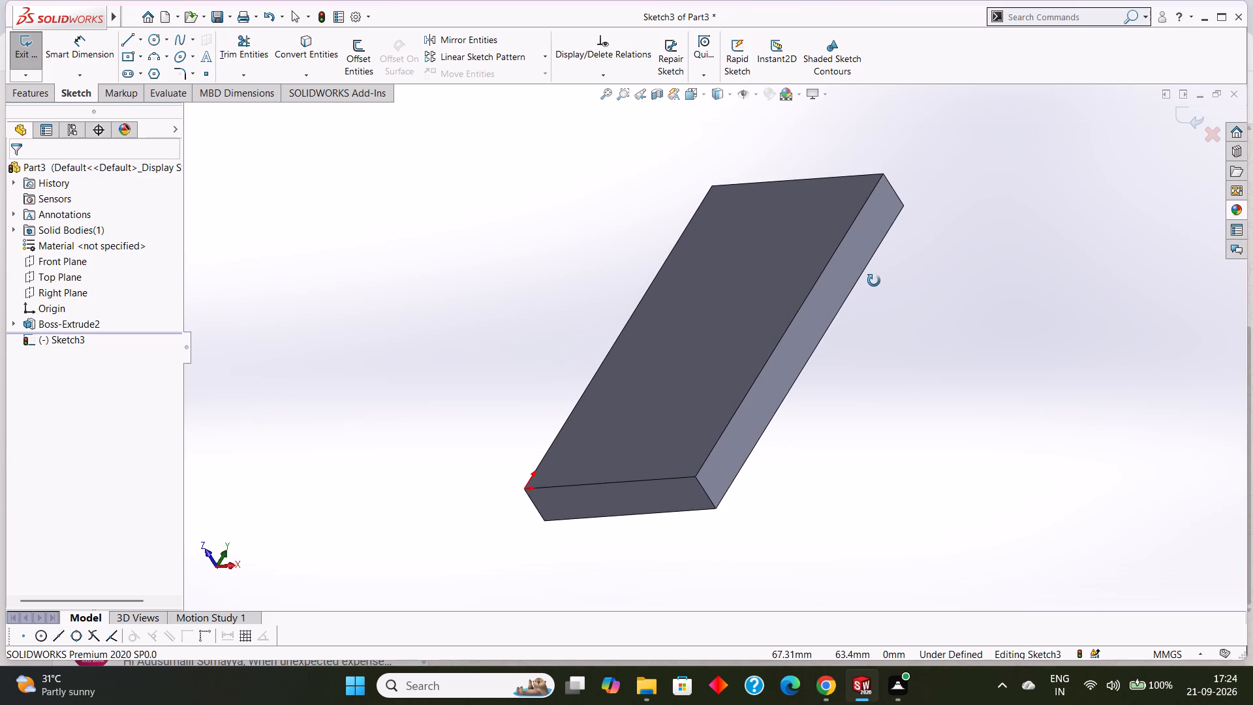
middle_click_drag(874, 281, 891, 288)
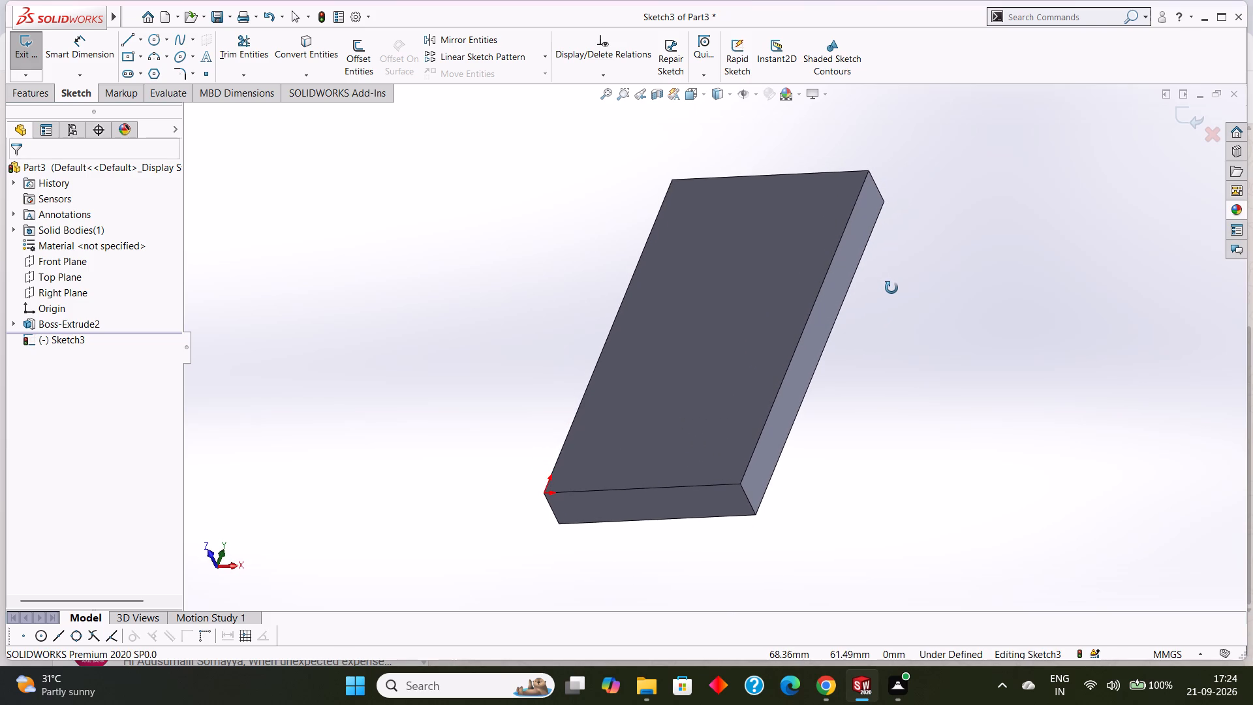
middle_click_drag(891, 288, 901, 325)
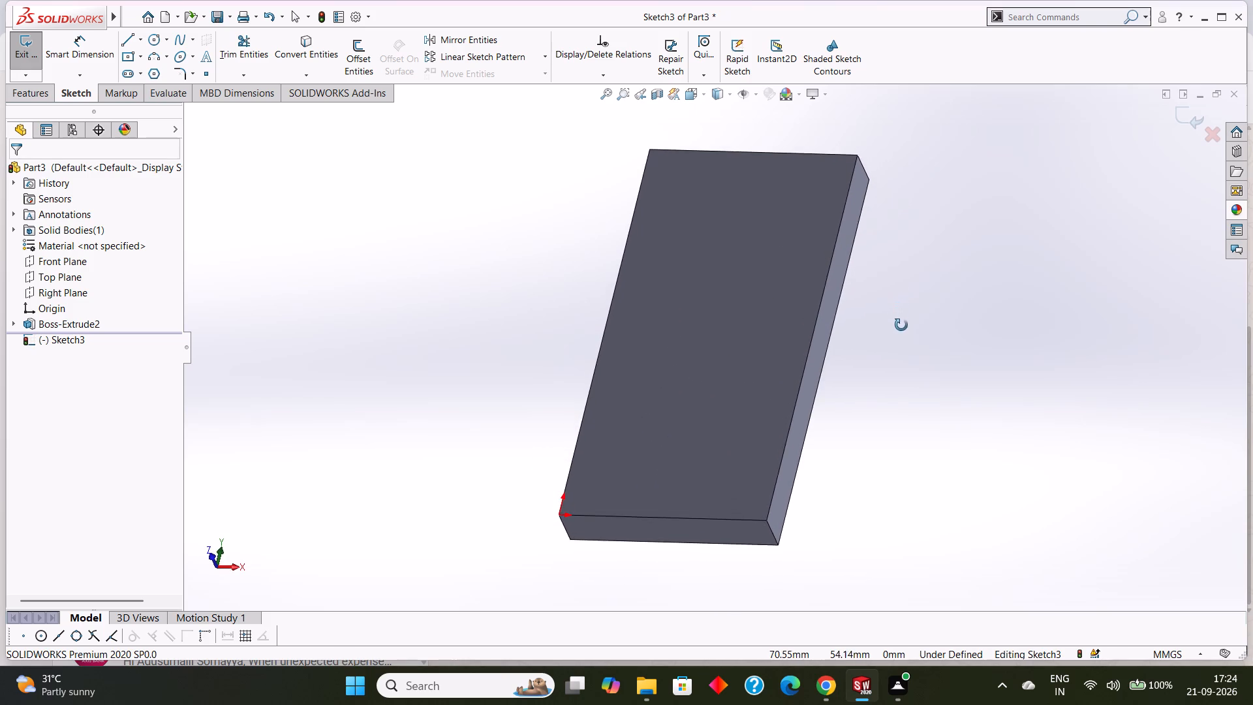
middle_click_drag(901, 325, 855, 314)
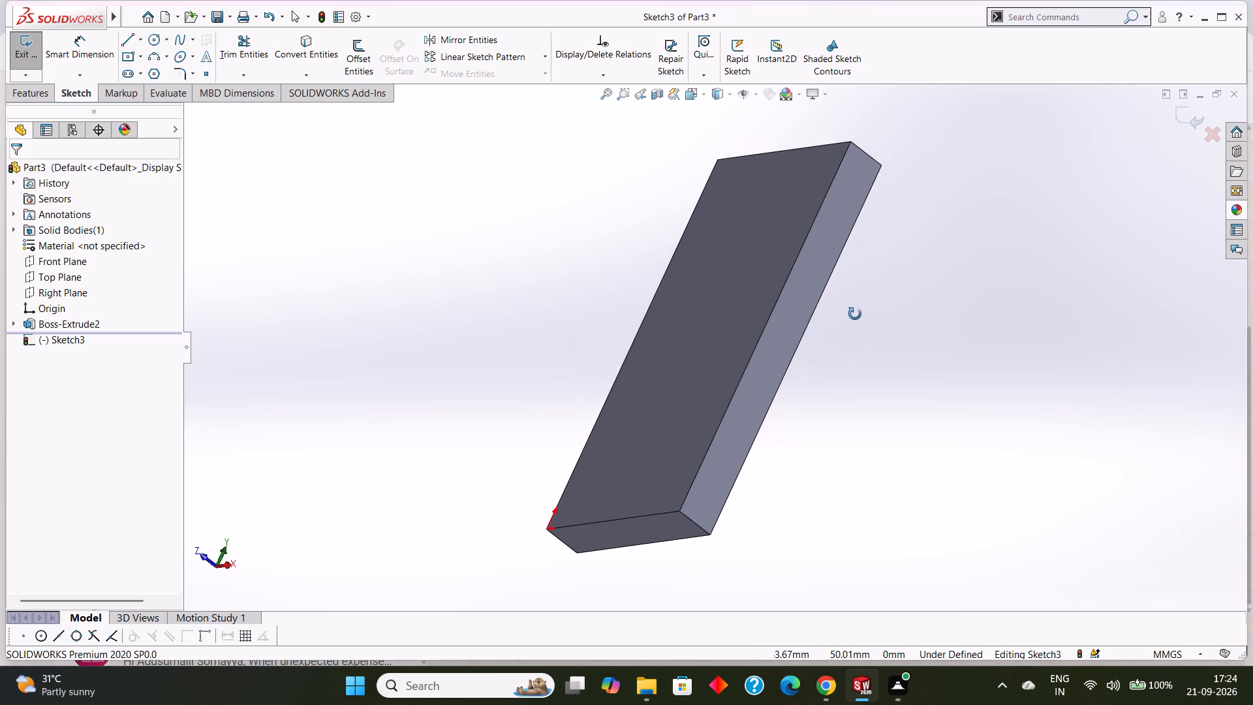
middle_click_drag(855, 314, 859, 322)
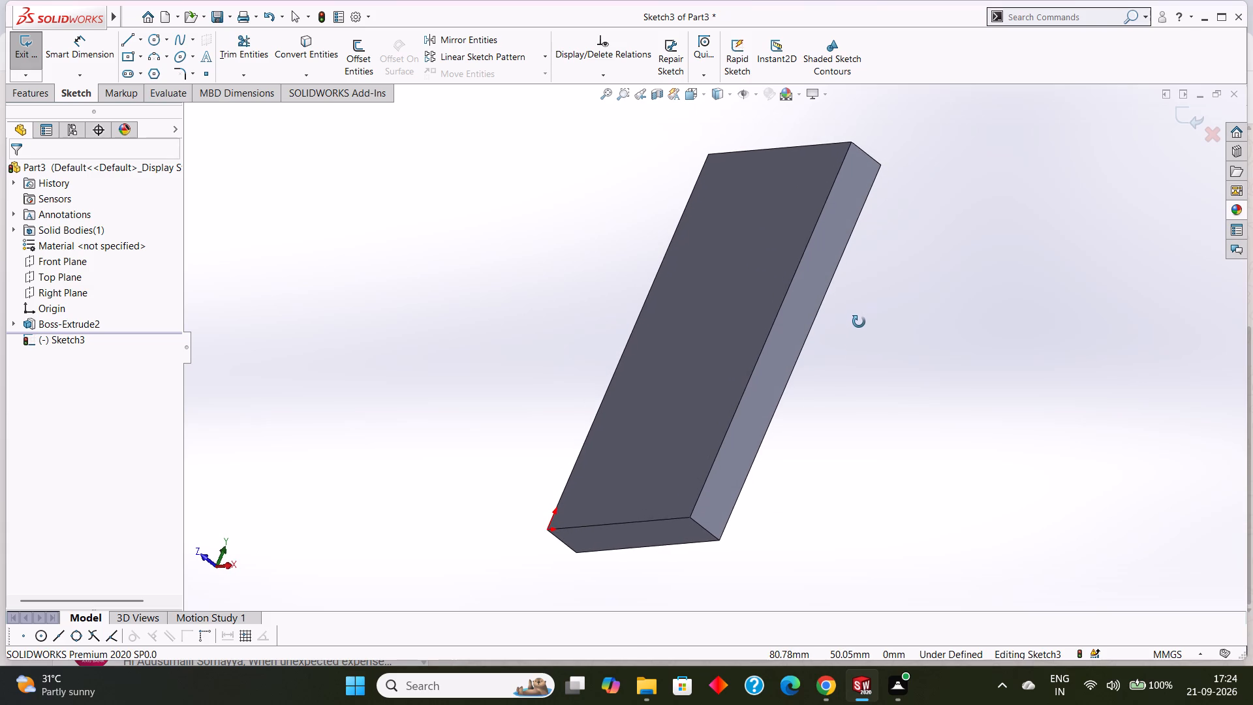
middle_click_drag(859, 322, 867, 318)
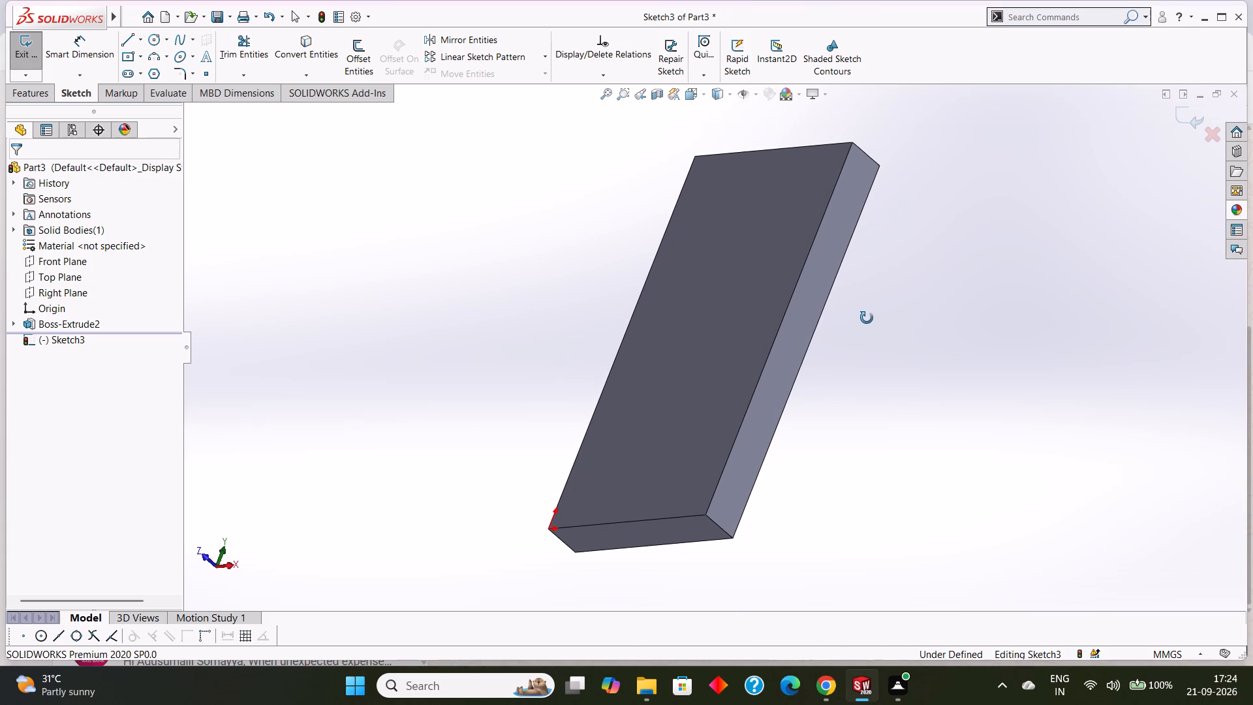
middle_click_drag(867, 318, 872, 322)
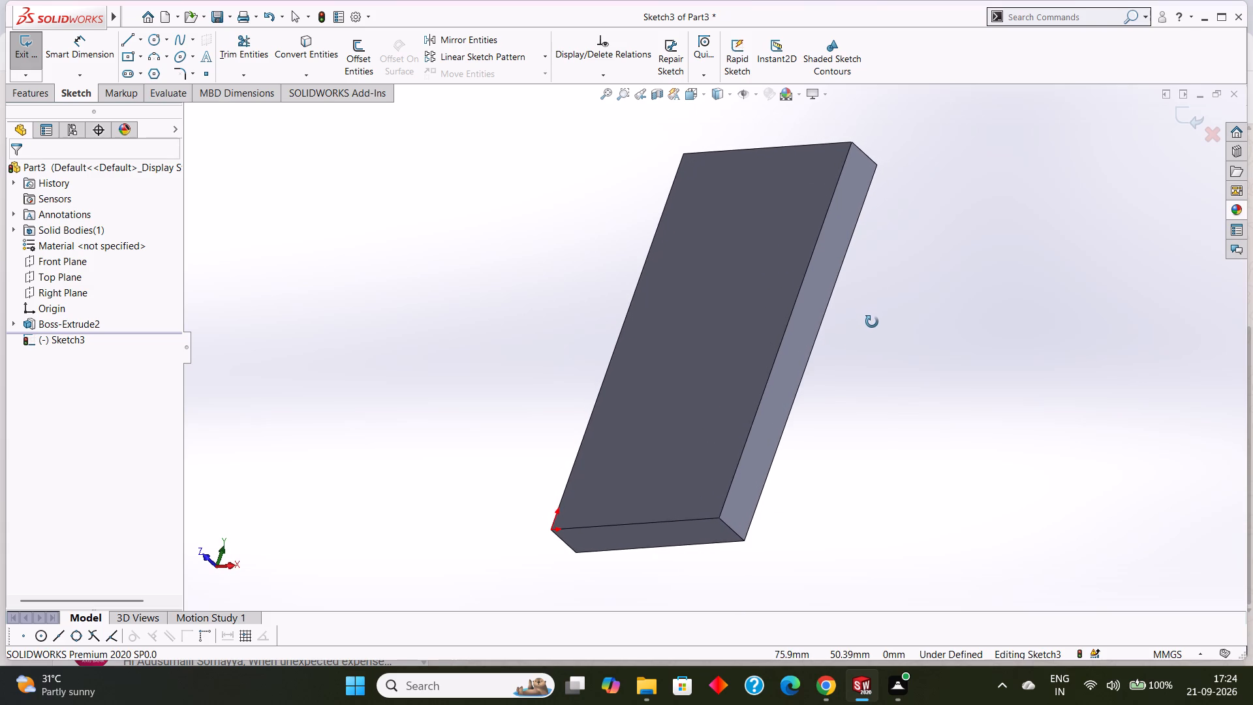
middle_click_drag(872, 322, 873, 324)
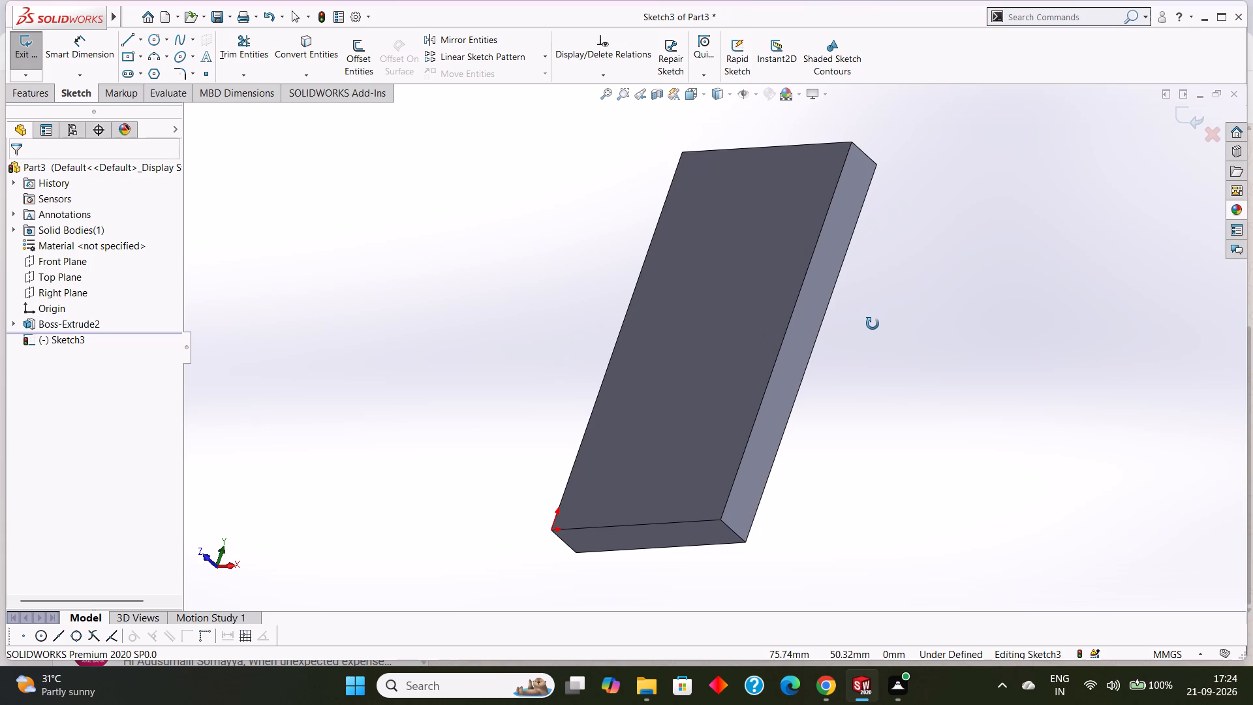
middle_click_drag(873, 324, 874, 325)
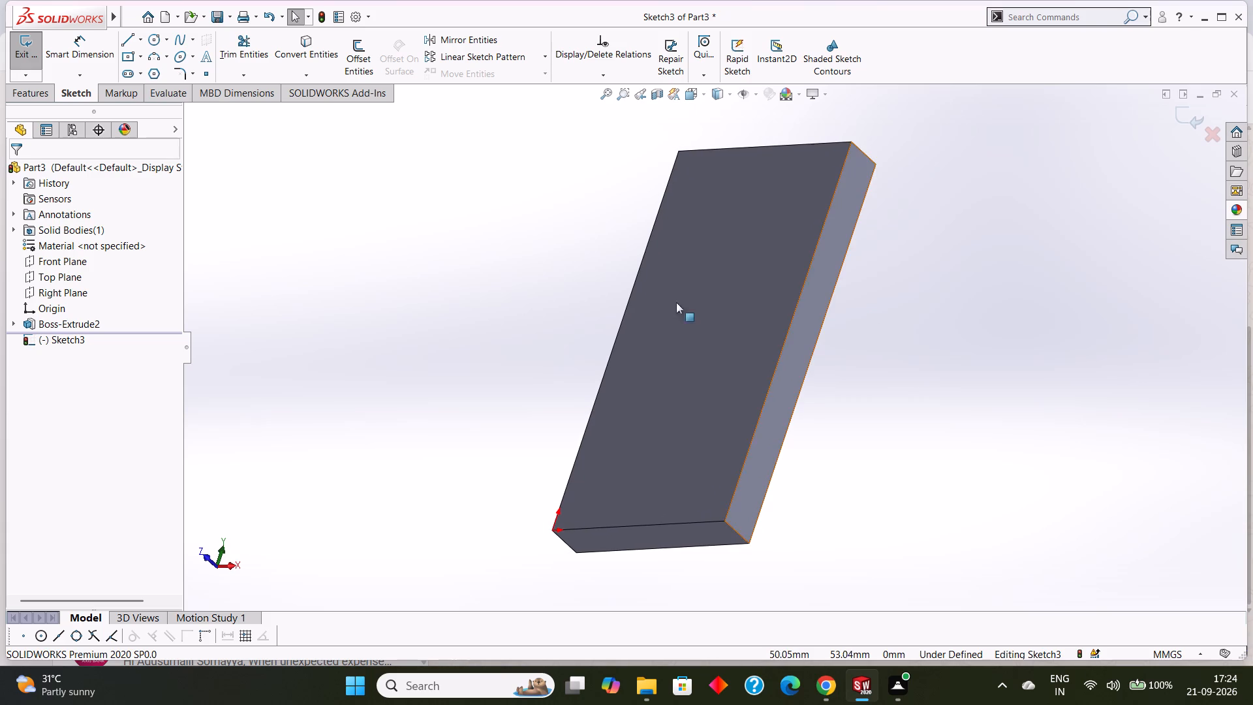
Undo the front-face sketch and the plate extrusion, going back to editing the base rectangle sketch.
key("ctrl+z")
key("ctrl+z")
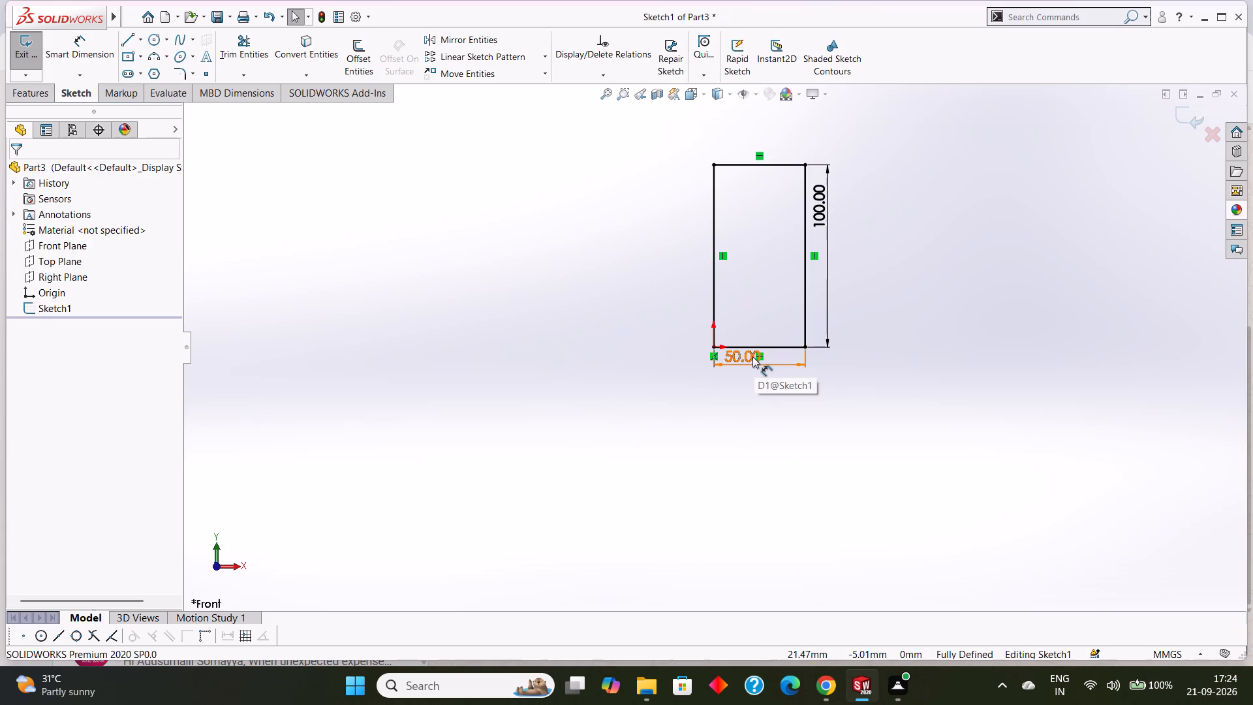
Set the base rectangle's width to 100 mm and its height to 50 mm.
right_click(748, 356)
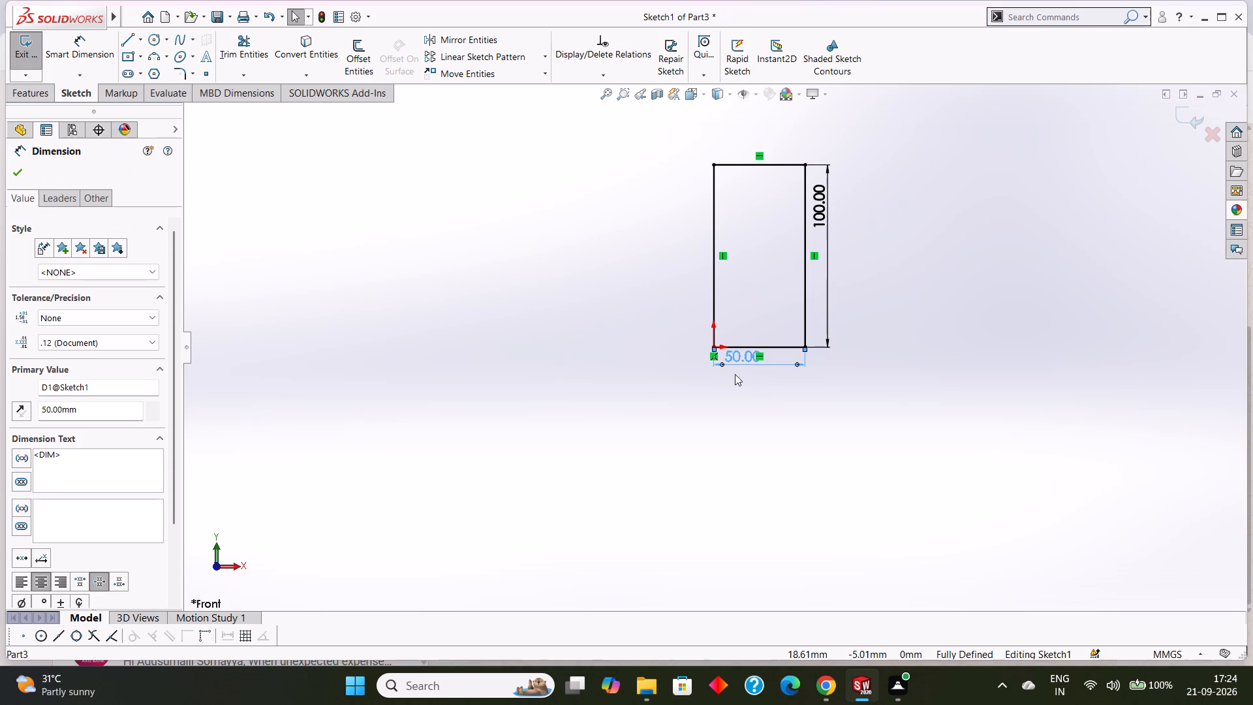
left_click(693, 435)
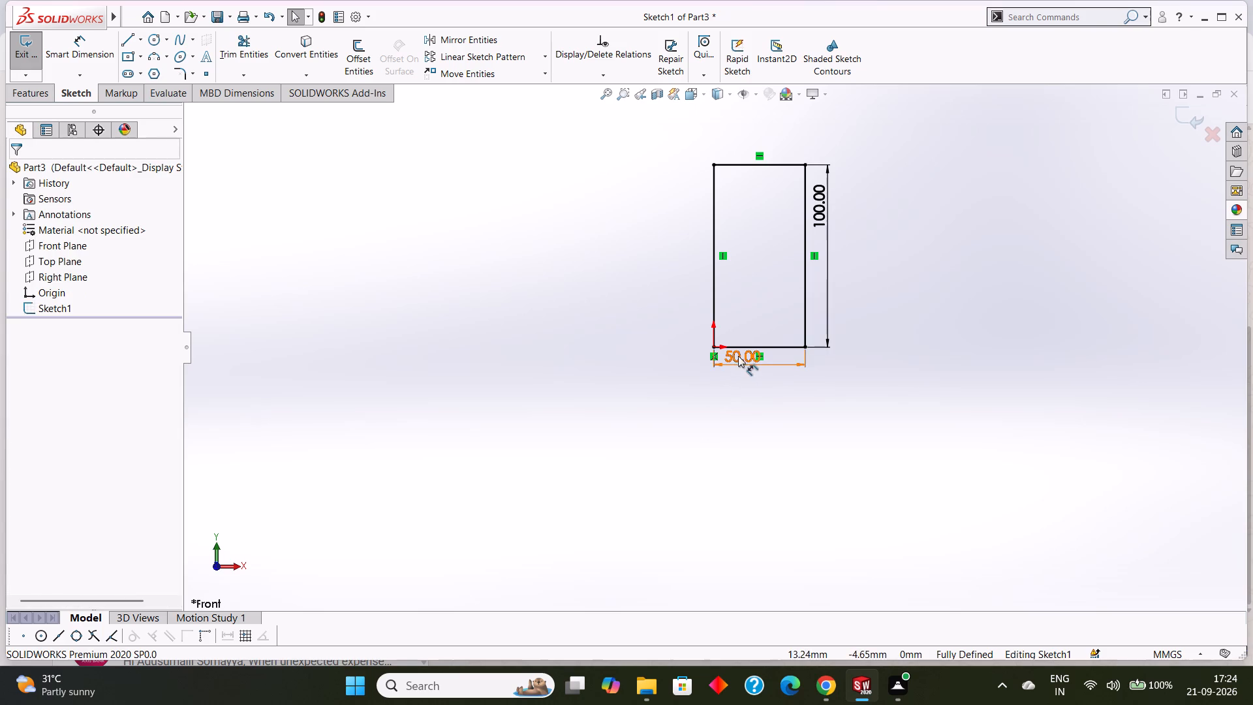
double_click(739, 355)
type("100")
key("Return")
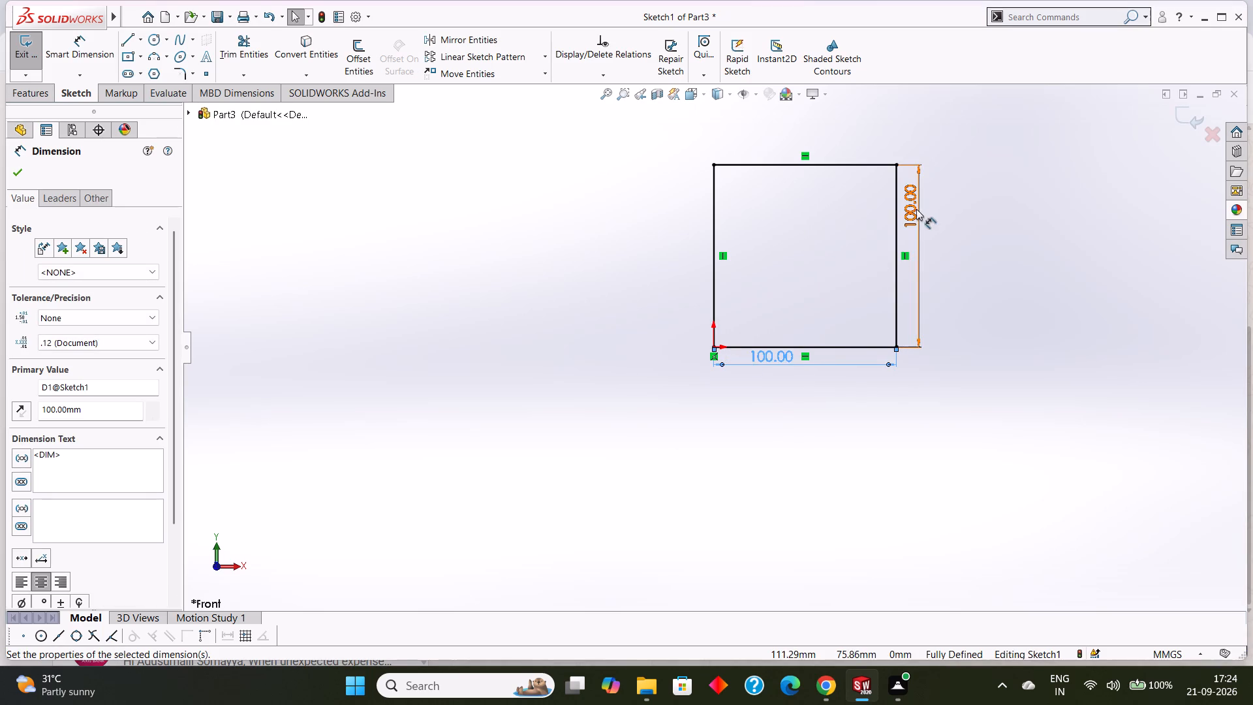
double_click(912, 205)
type("50")
key("Return")
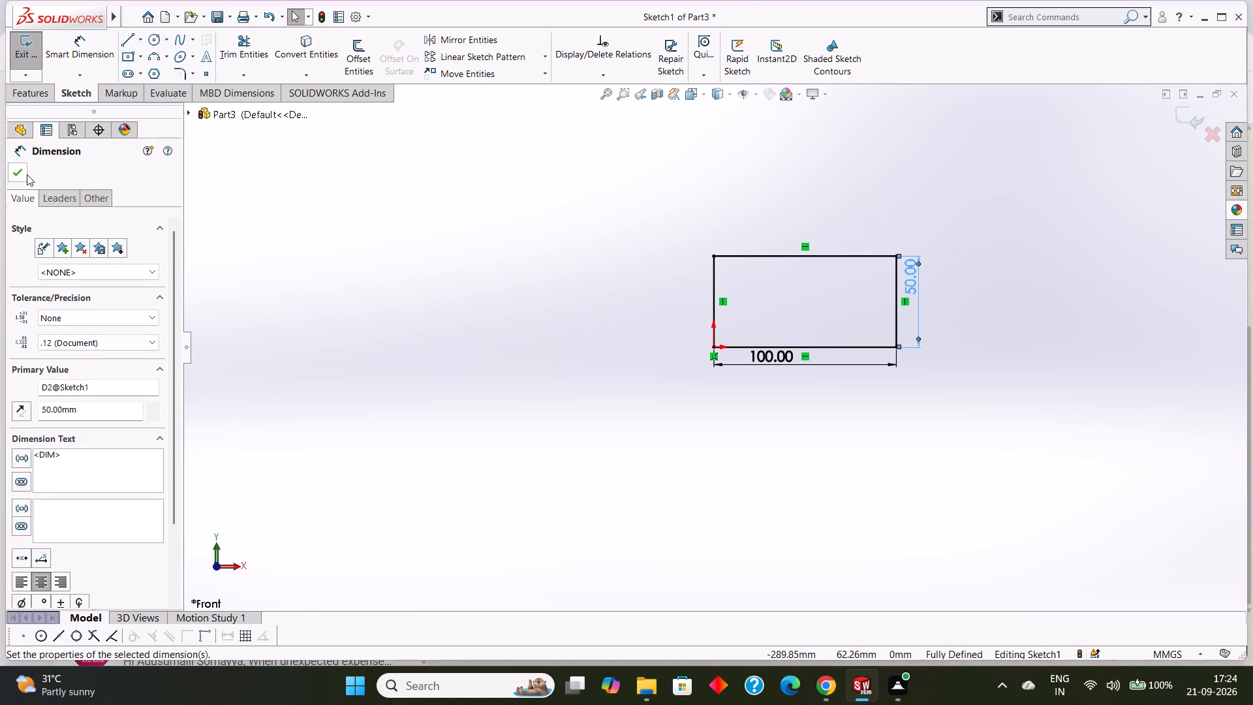
left_click(27, 174)
Extrude the horizontal rectangular profile as a blind boss with a depth of 10 mm.
left_click(35, 91)
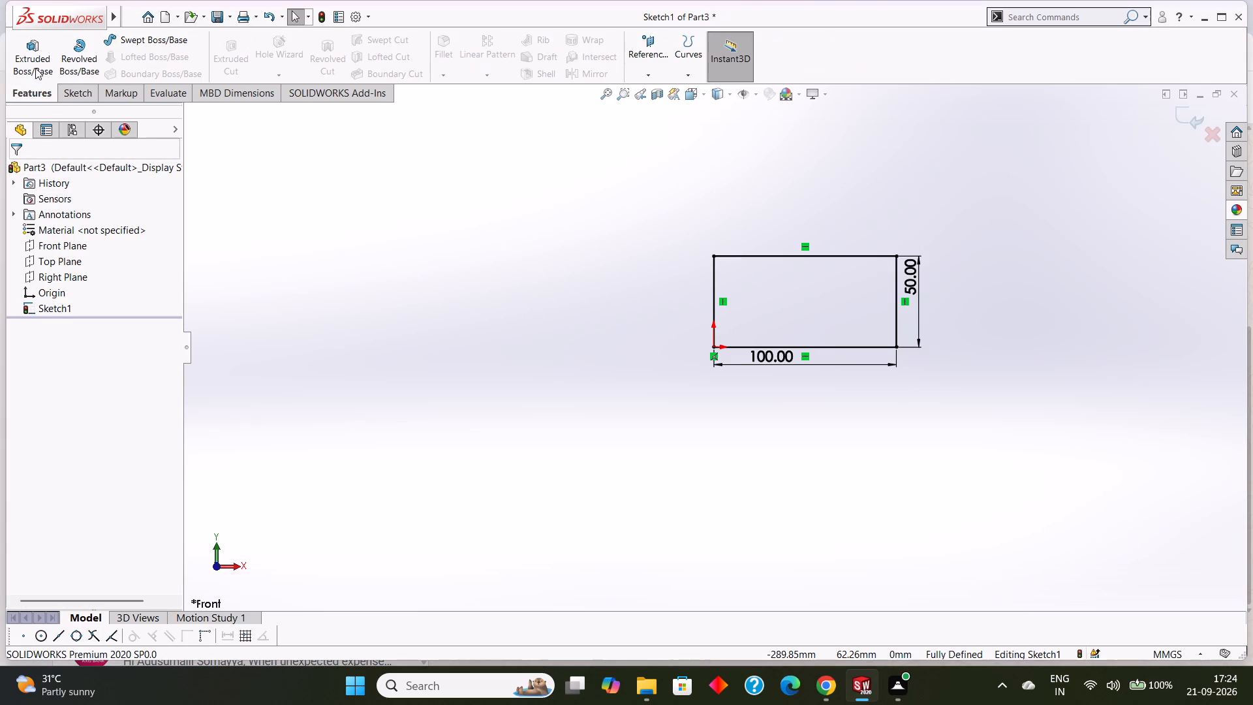
left_click(34, 56)
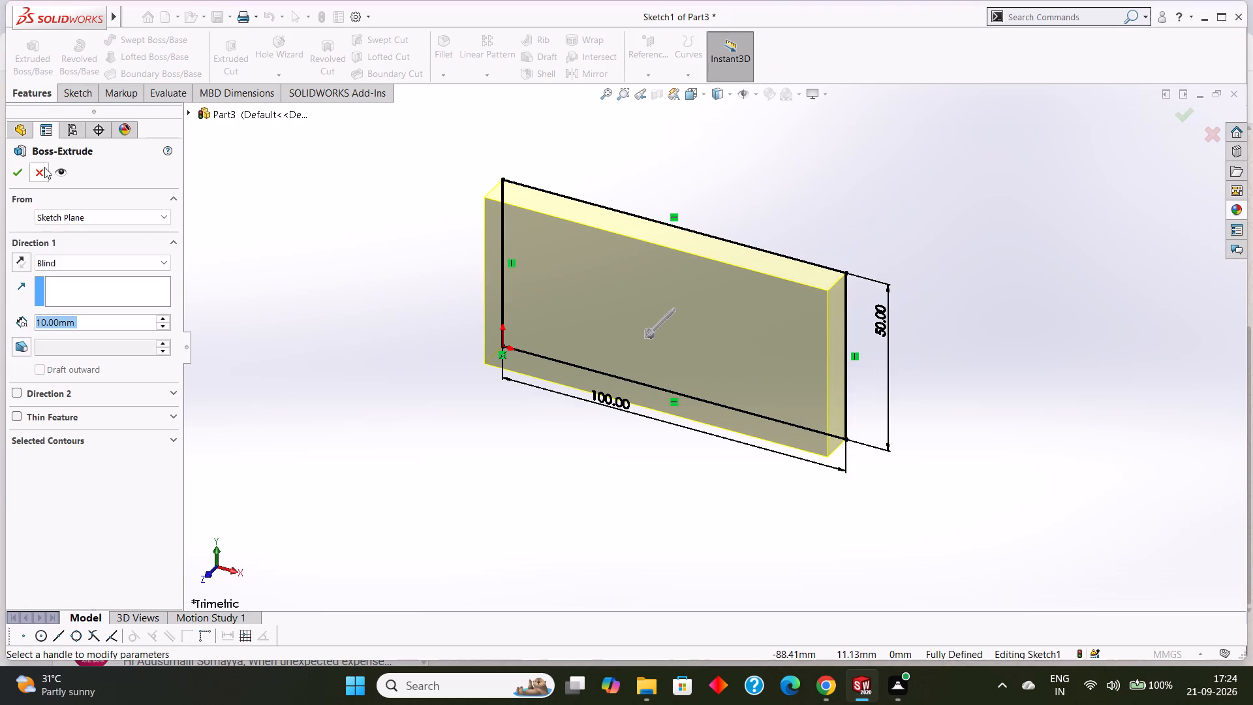
left_click(18, 170)
left_click(307, 389)
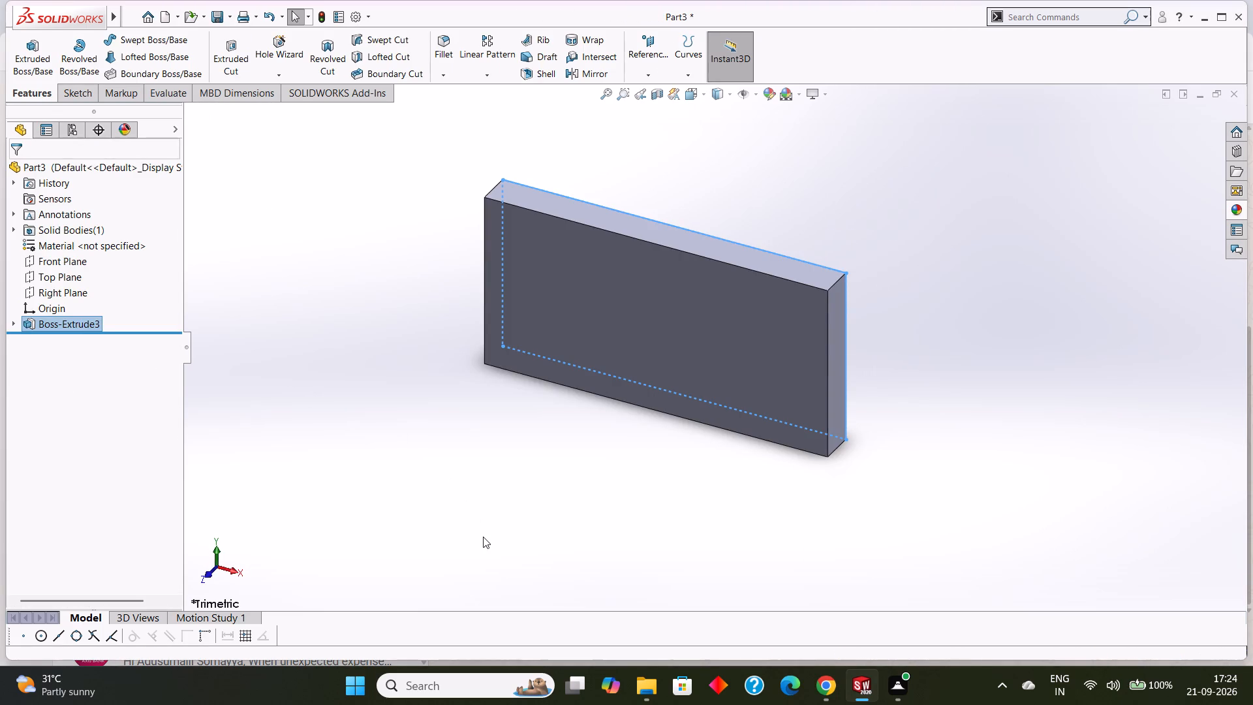
Examine the horizontal plate's large faces, edges and ends from several tilted angles.
middle_click_drag(483, 537, 507, 479)
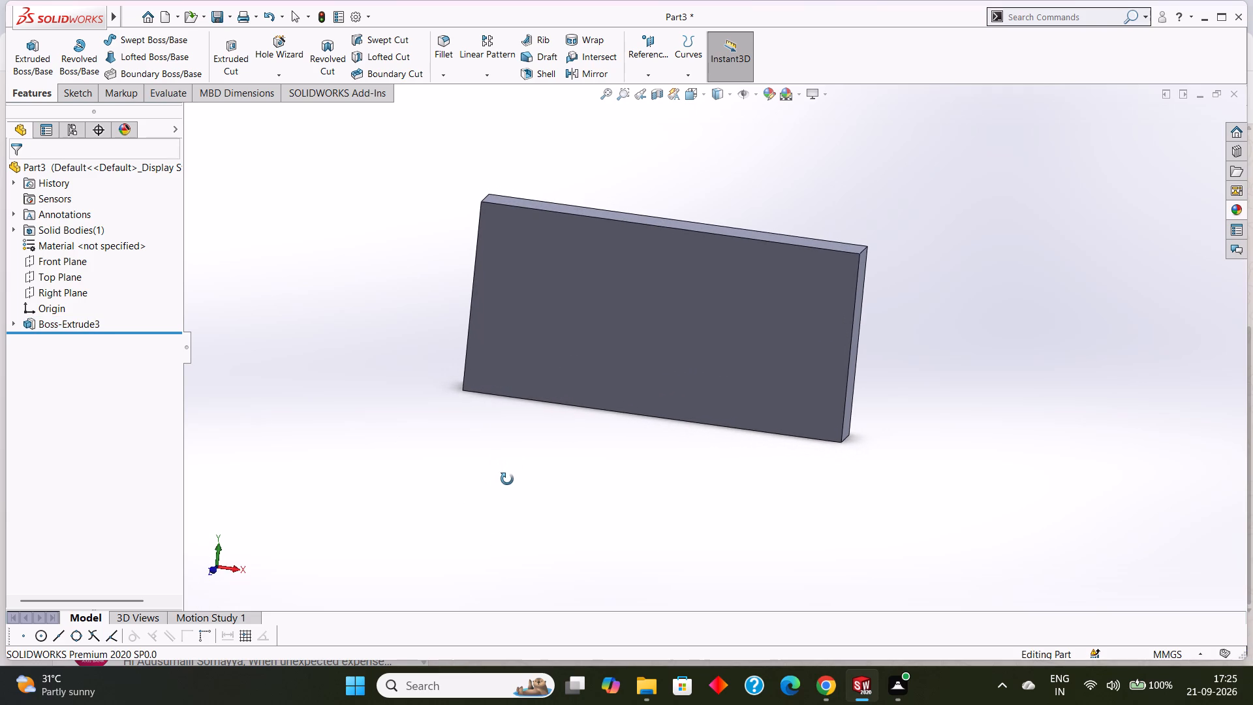
middle_click_drag(507, 479, 535, 405)
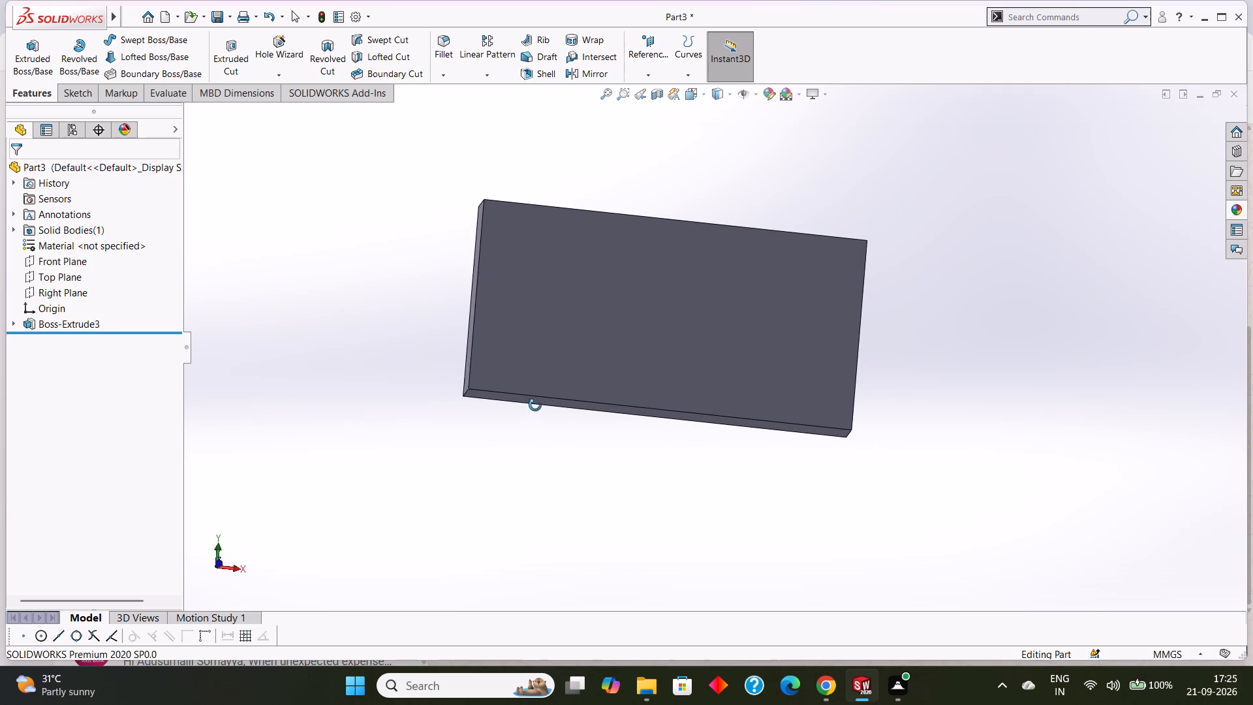
middle_click_drag(535, 405, 549, 366)
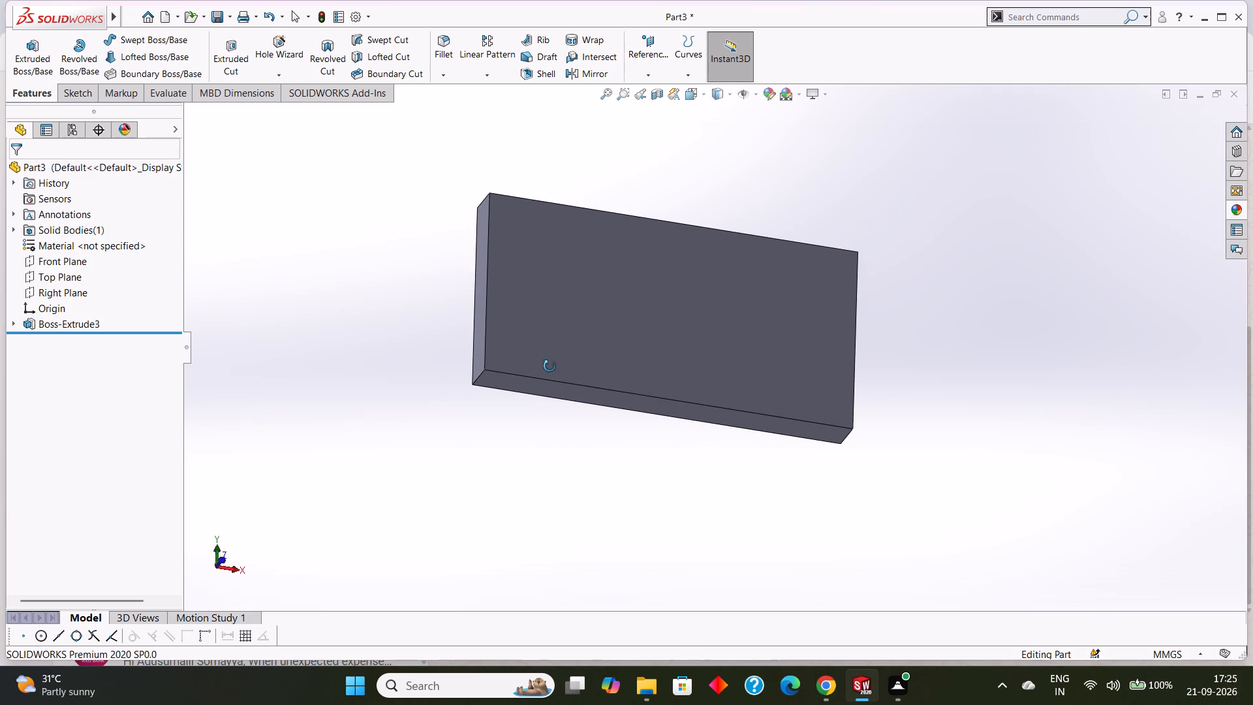
middle_click_drag(549, 366, 529, 373)
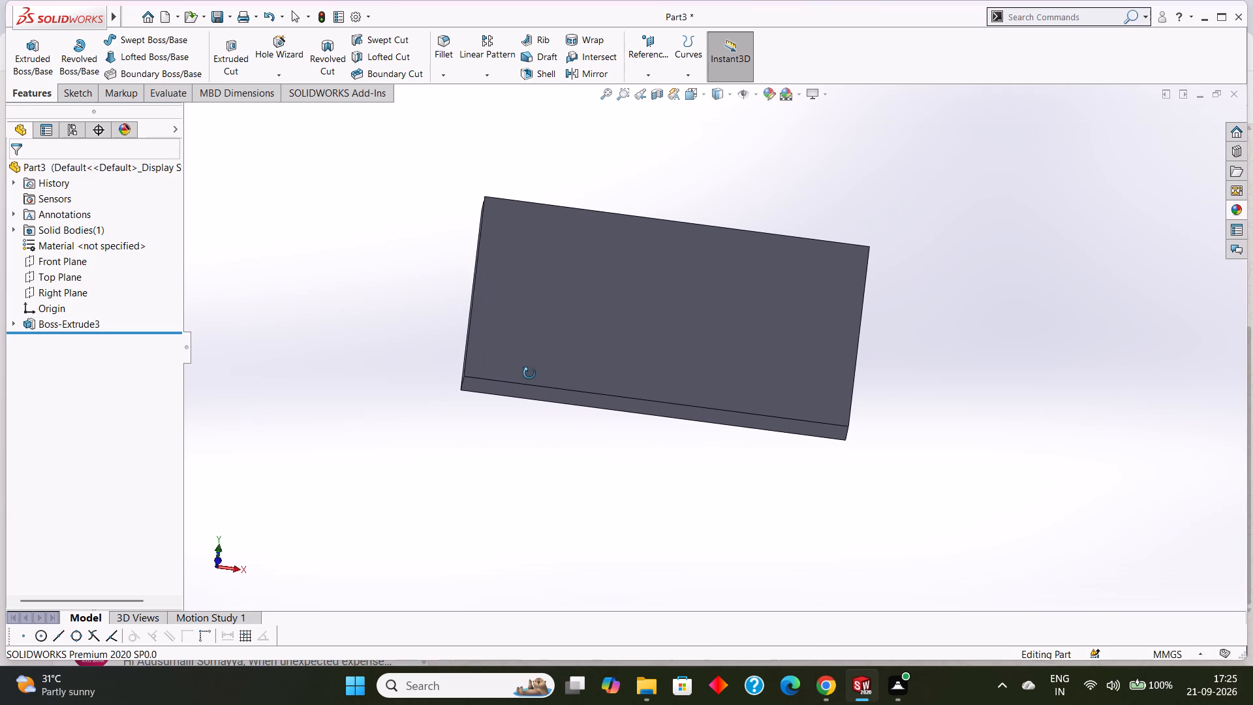
middle_click_drag(529, 373, 532, 387)
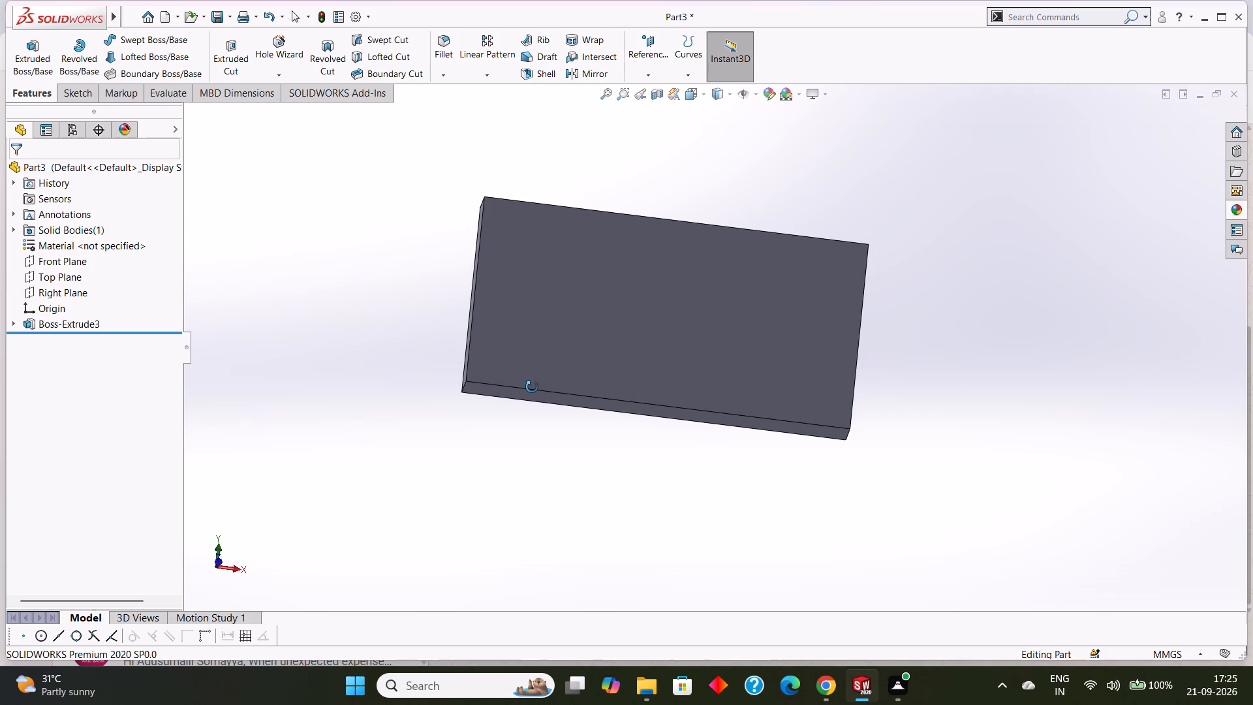
middle_click_drag(532, 387, 531, 371)
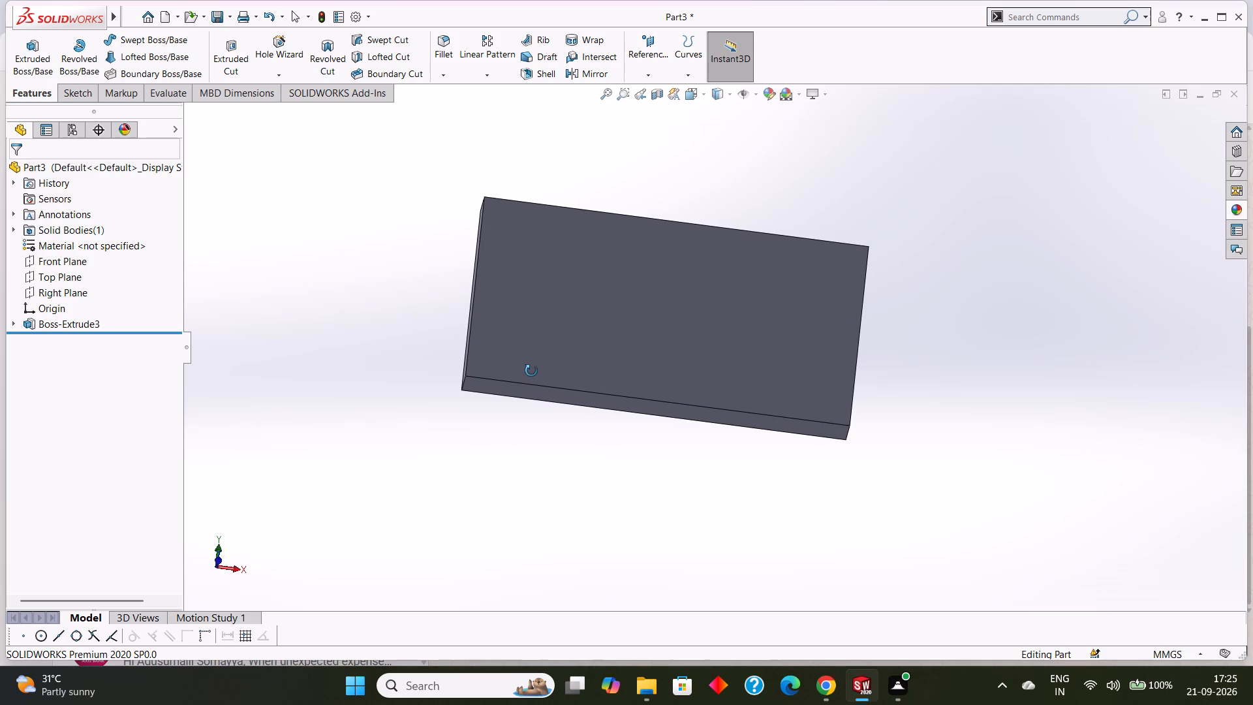
middle_click_drag(531, 371, 544, 386)
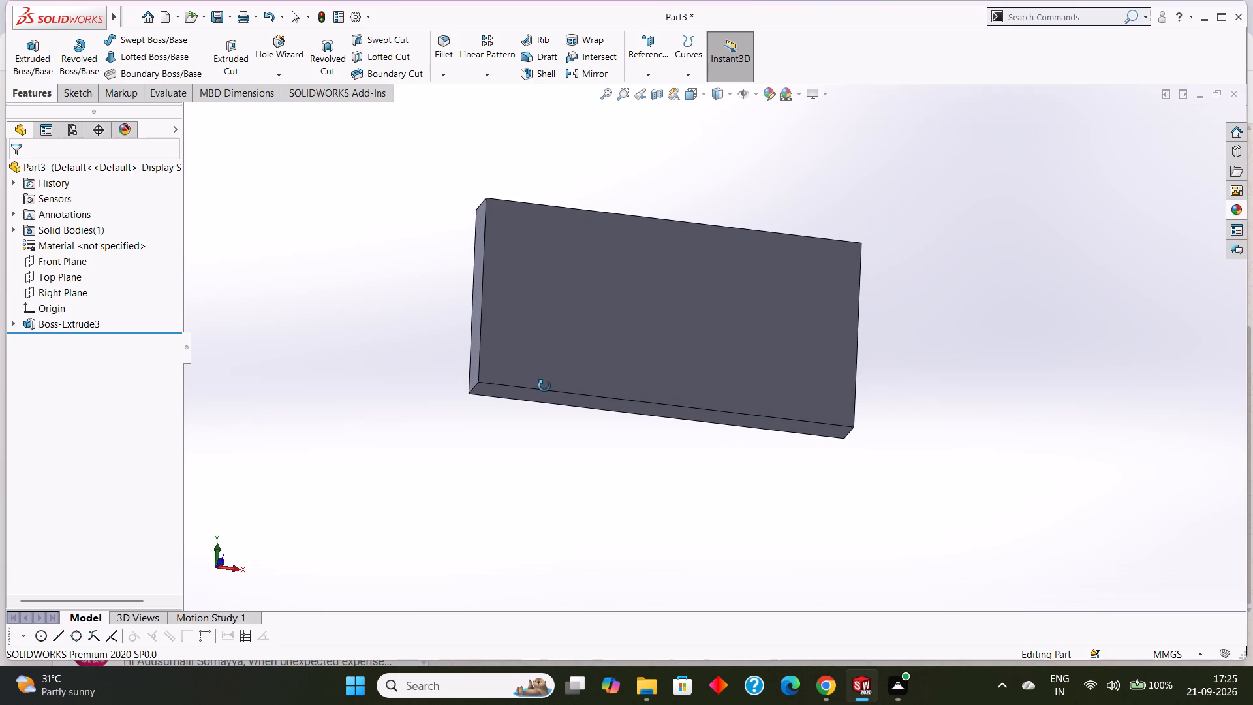
middle_click_drag(544, 386, 541, 381)
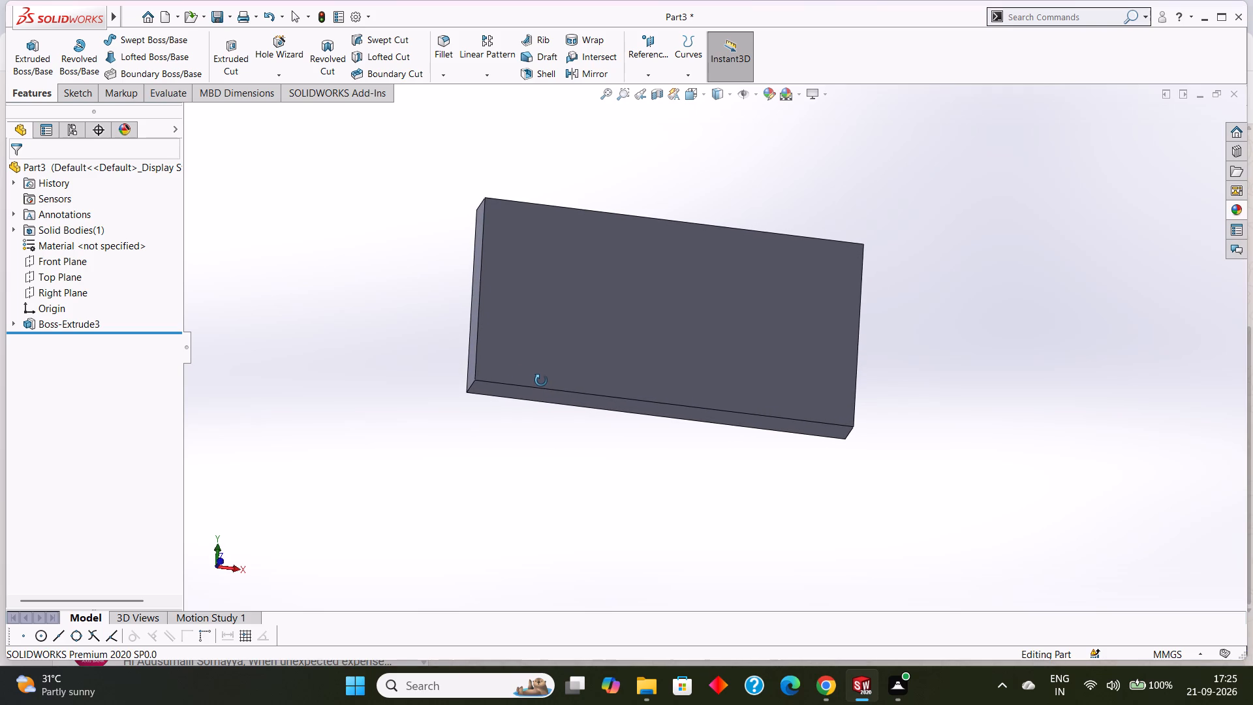
middle_click_drag(541, 381, 542, 371)
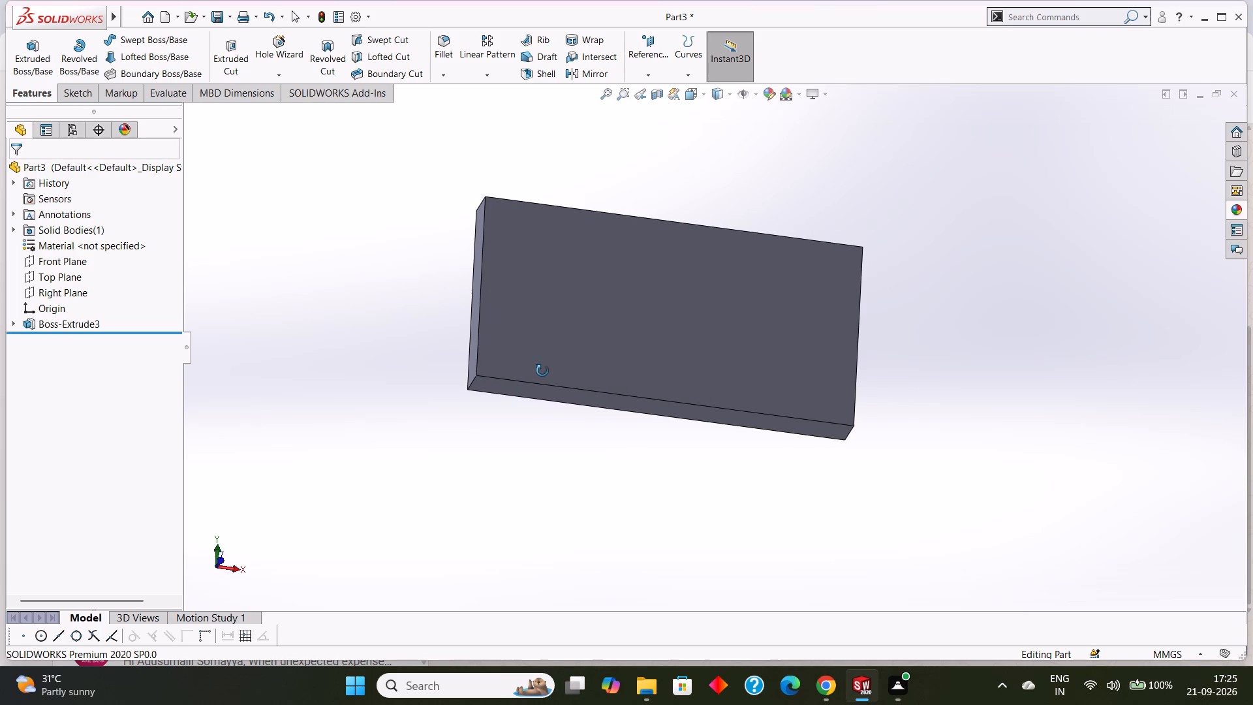
middle_click_drag(542, 371, 544, 364)
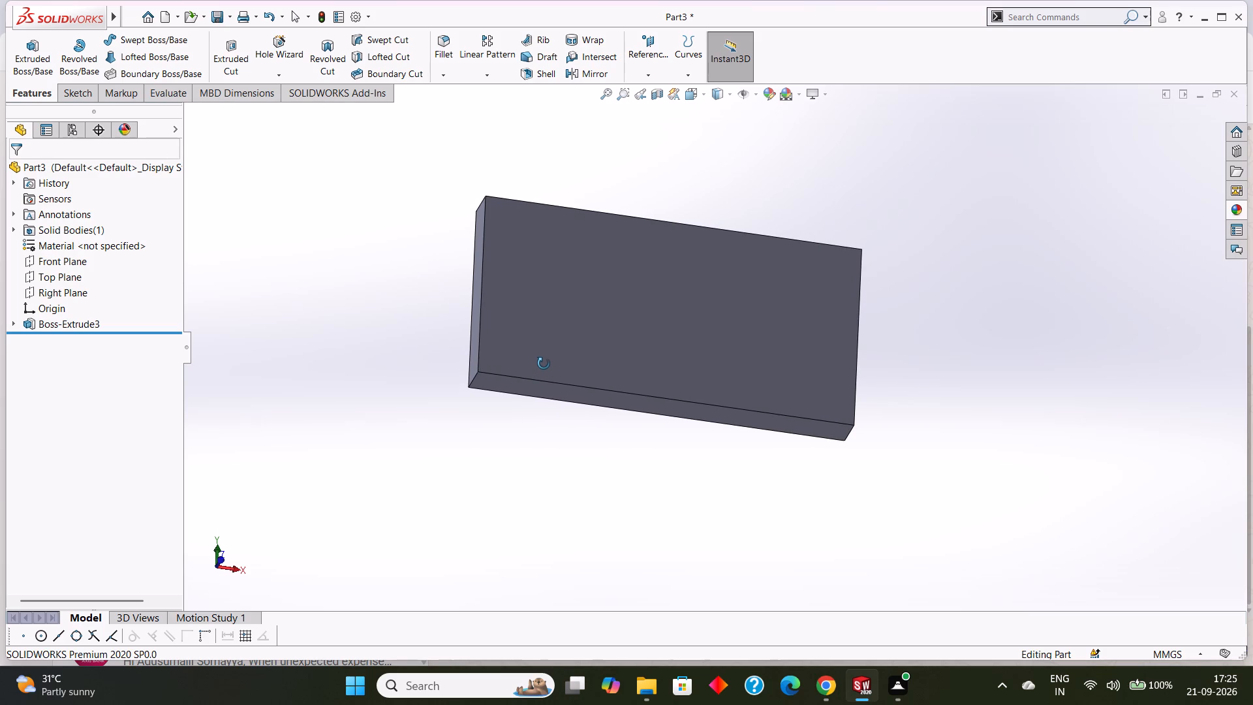
middle_click_drag(544, 364, 557, 374)
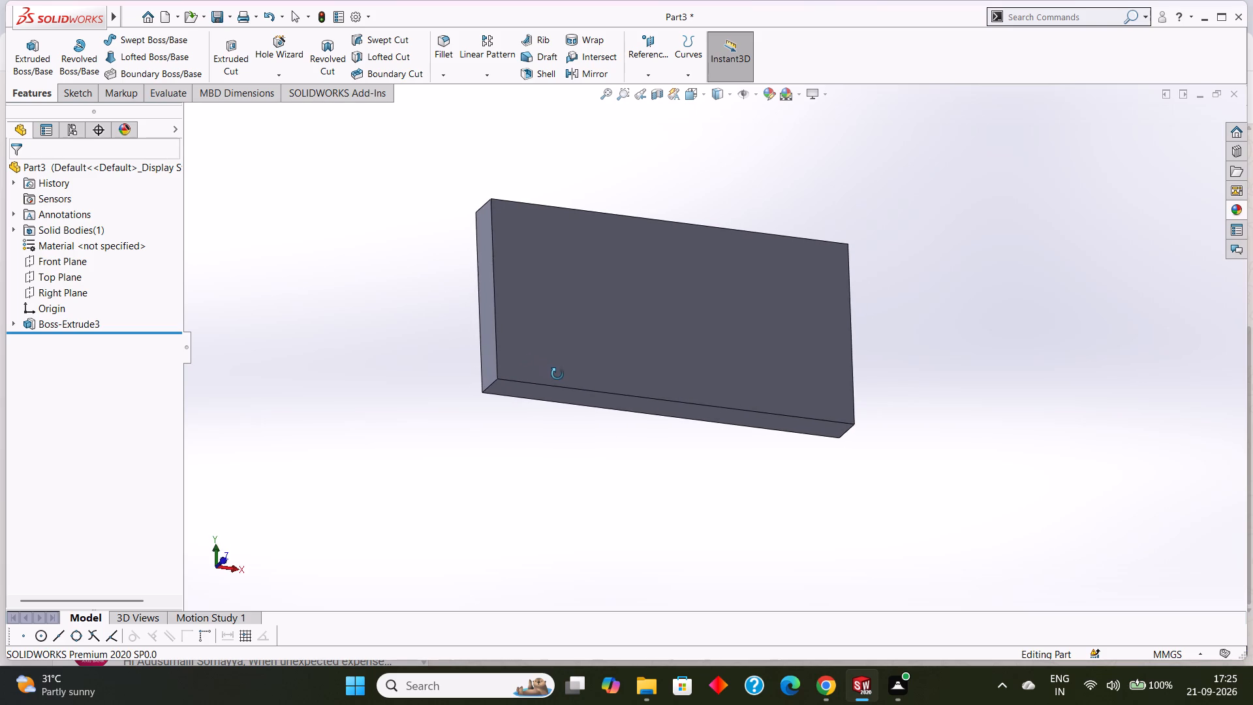
middle_click_drag(557, 374, 563, 394)
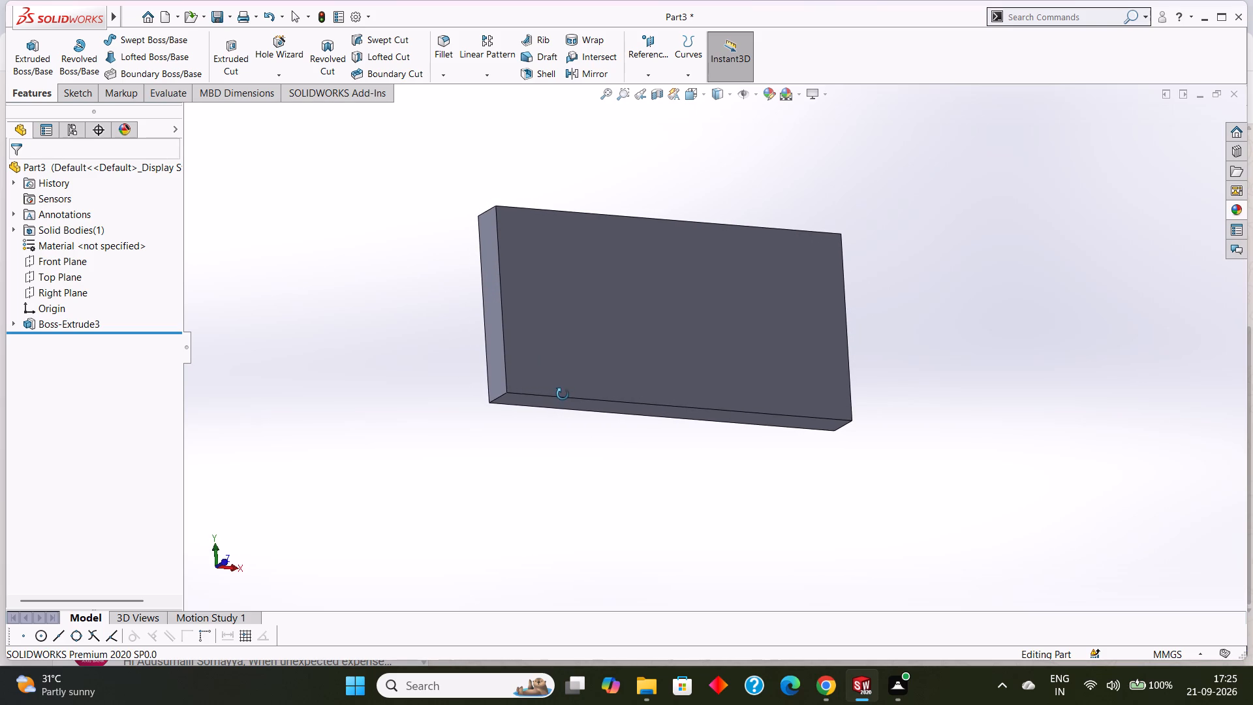
middle_click_drag(563, 394, 577, 431)
middle_click_drag(371, 322, 397, 411)
middle_click_drag(515, 208, 424, 238)
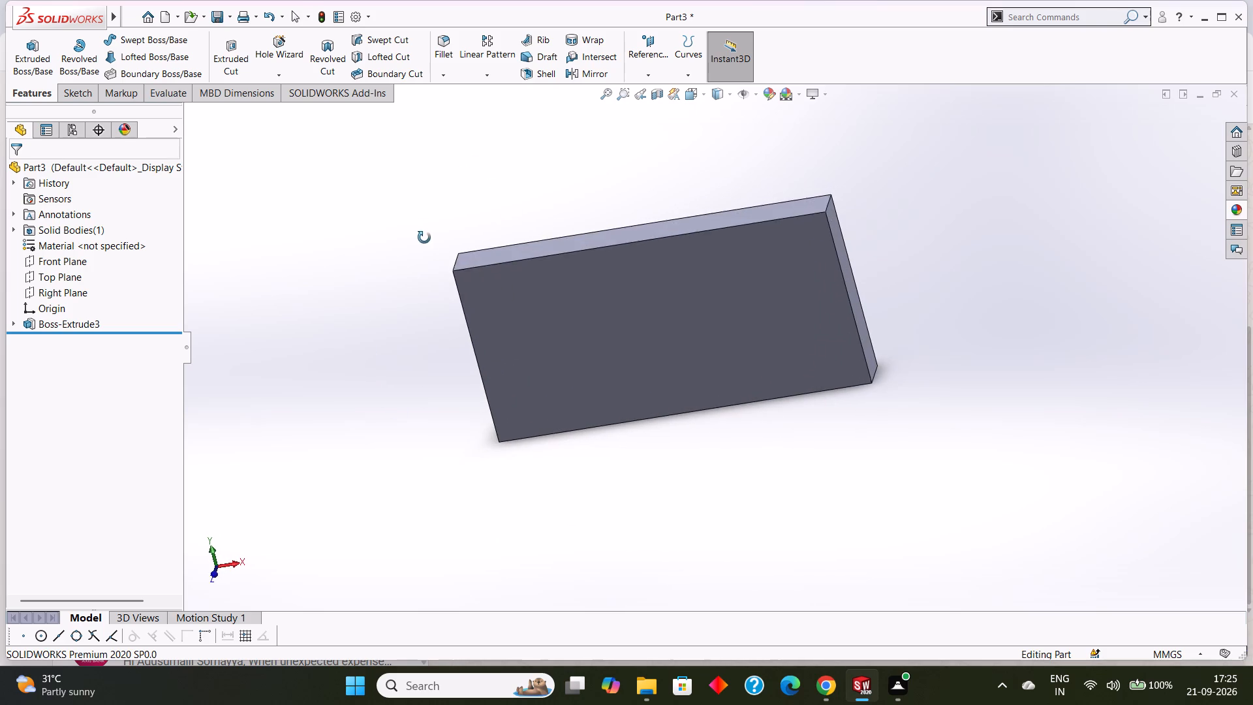
middle_click_drag(424, 238, 424, 238)
middle_click_drag(1028, 296, 993, 127)
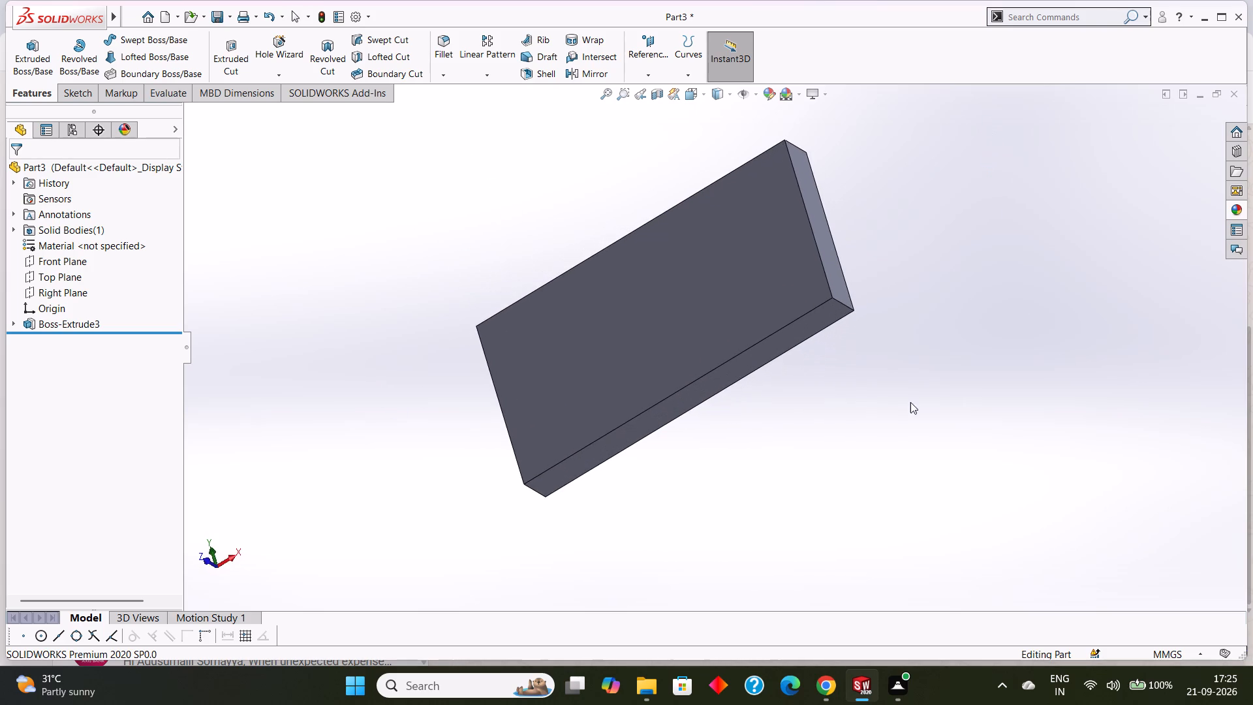
middle_click_drag(914, 401, 1069, 345)
scroll(1066, 345, "up", 1)
middle_click_drag(551, 271, 550, 270)
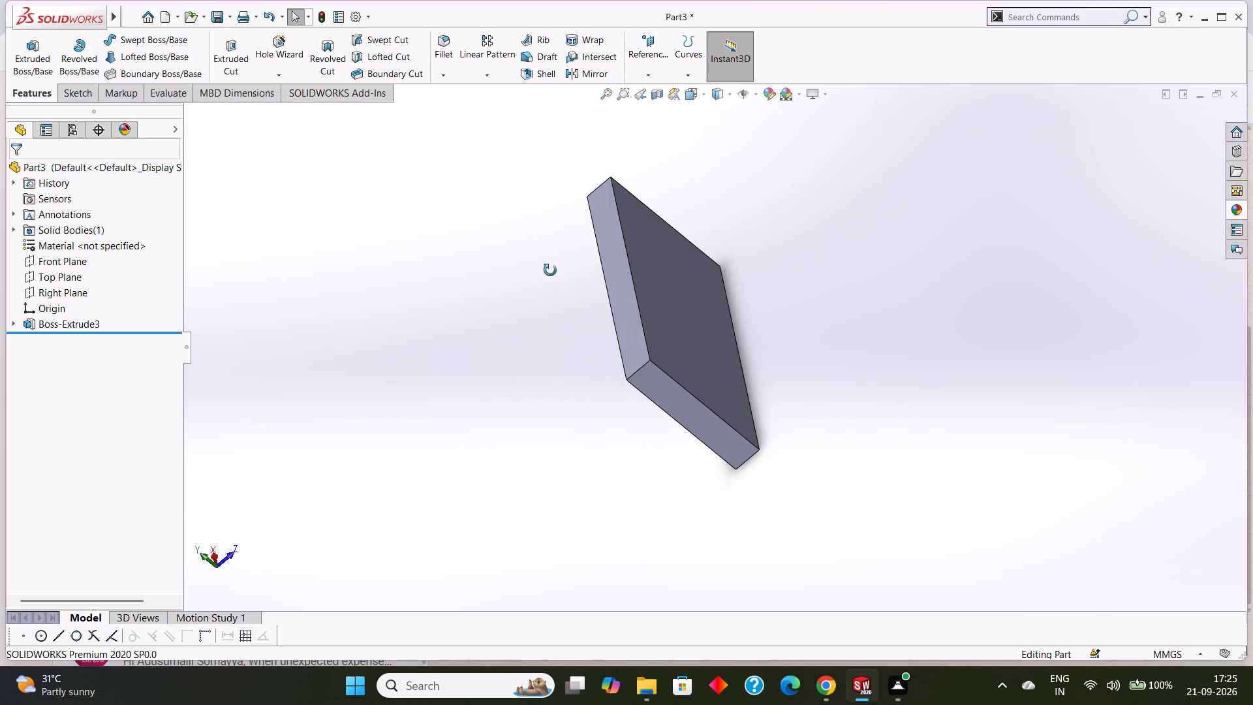
Examine the plate's large face, adjoining thin side faces and near end corner from several angles and close up.
middle_click_drag(550, 270, 508, 262)
middle_click_drag(529, 337, 495, 337)
scroll(495, 337, "up", 1)
middle_click_drag(632, 552, 676, 601)
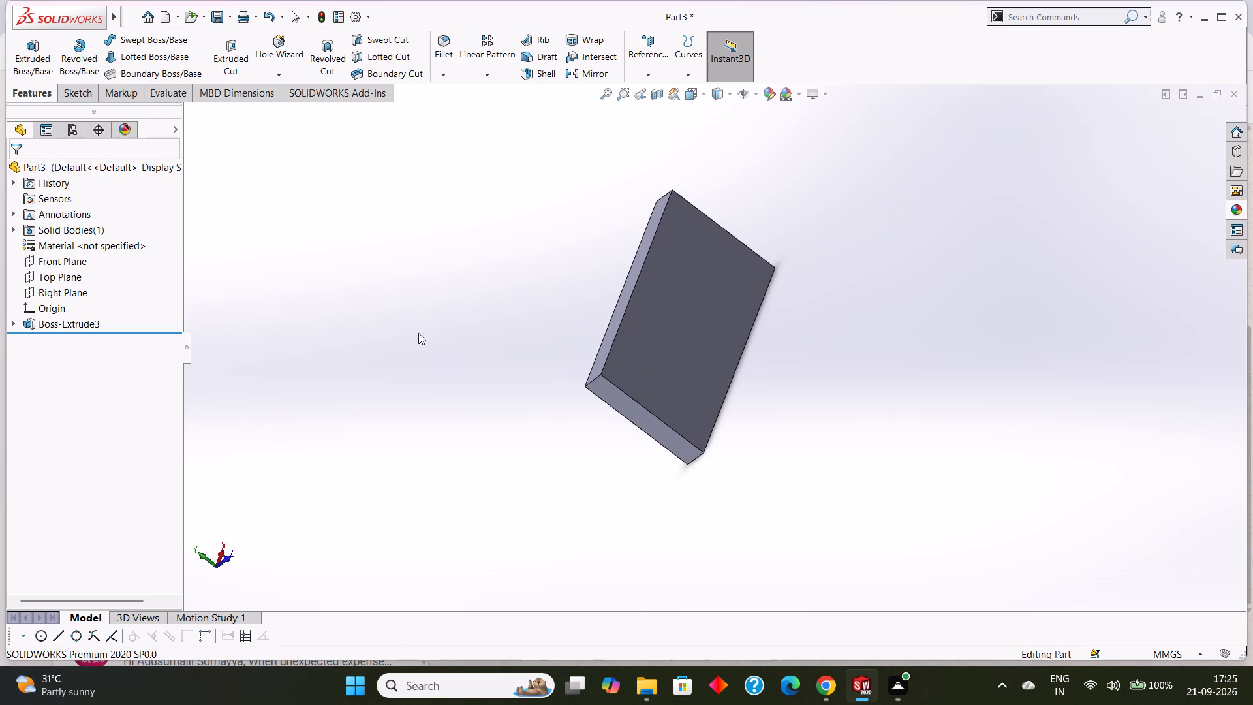
scroll(483, 209, "up", 1)
middle_click_drag(483, 208, 440, 202)
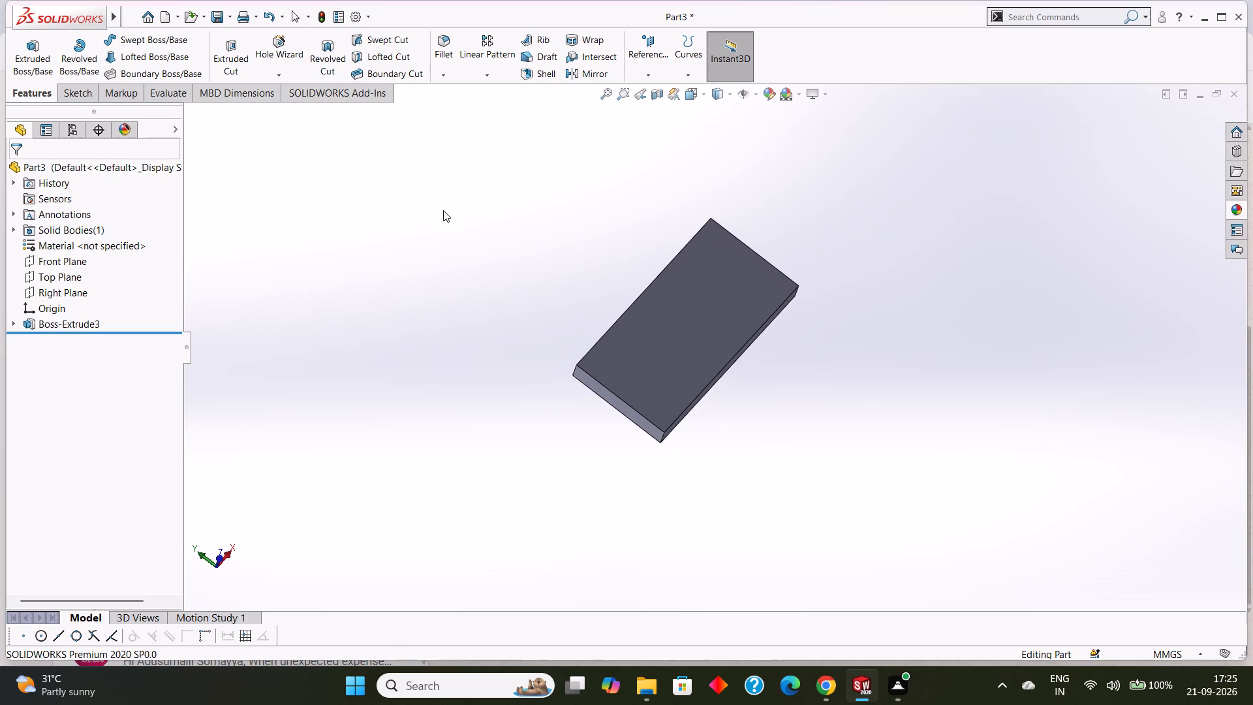
scroll(488, 244, "up", 1)
middle_click_drag(488, 244, 471, 221)
scroll(471, 221, "up", 1)
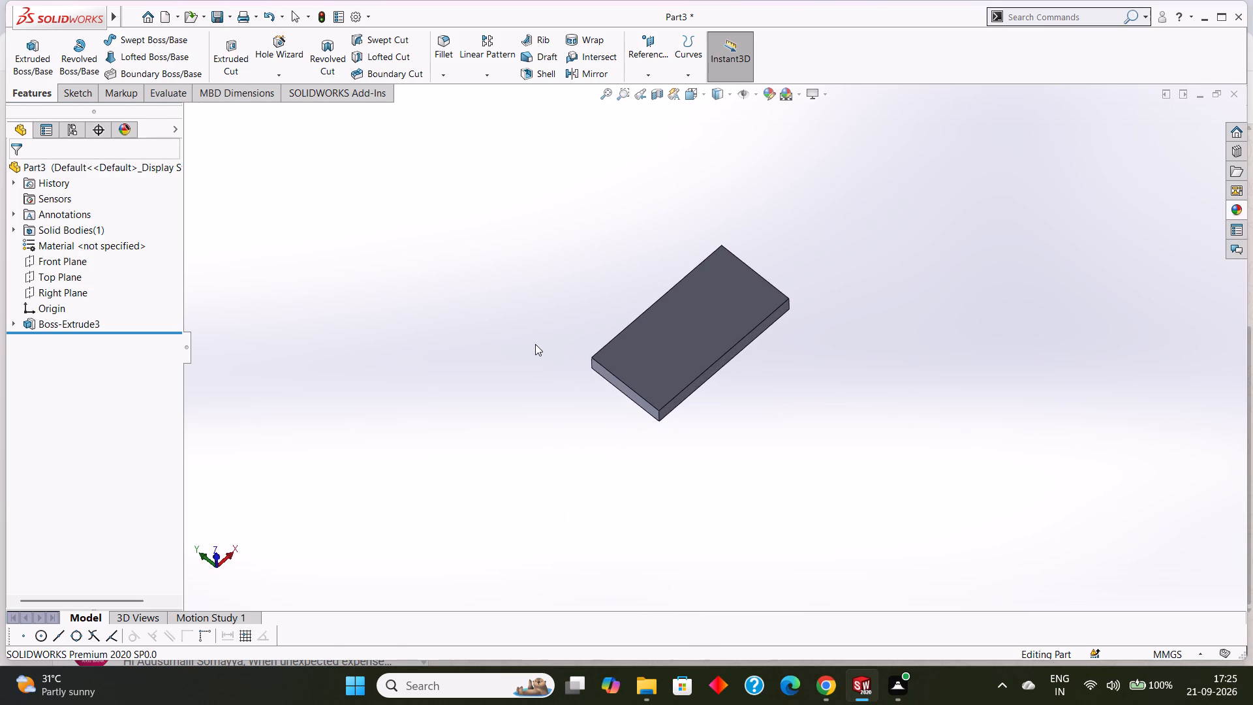
scroll(535, 344, "up", 1)
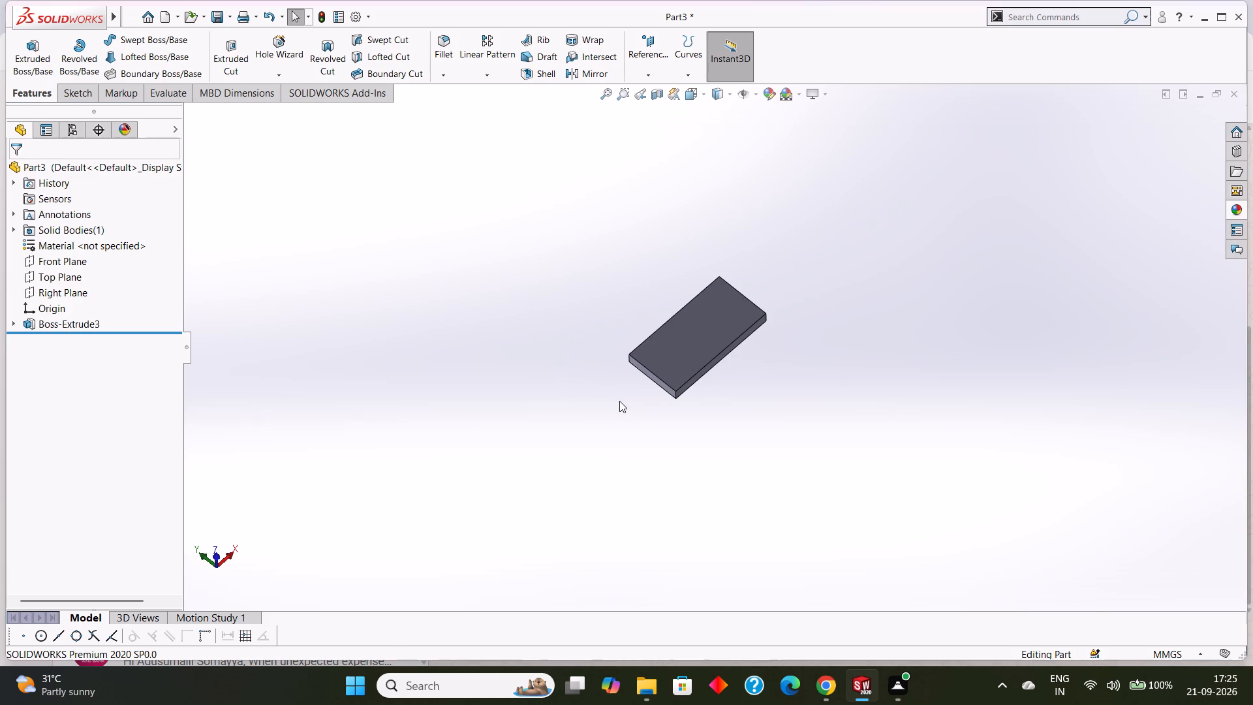
scroll(619, 401, "down", 1)
scroll(674, 346, "down", 2)
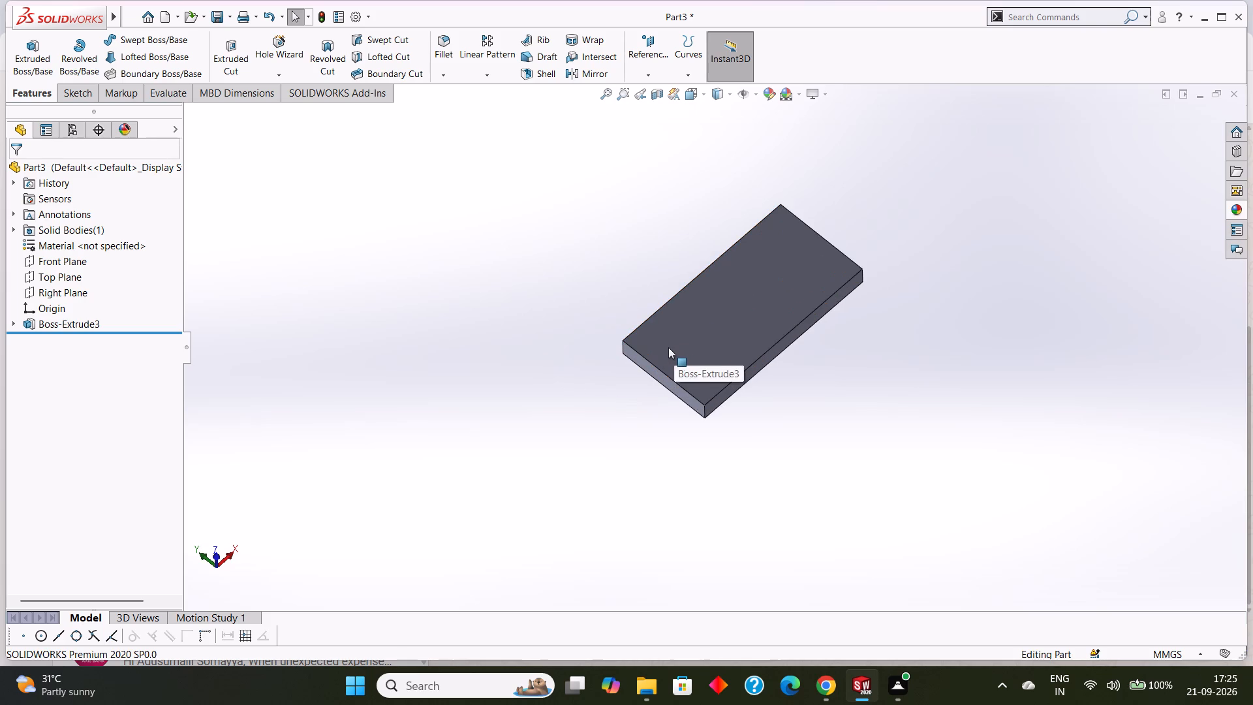
scroll(665, 349, "down", 3)
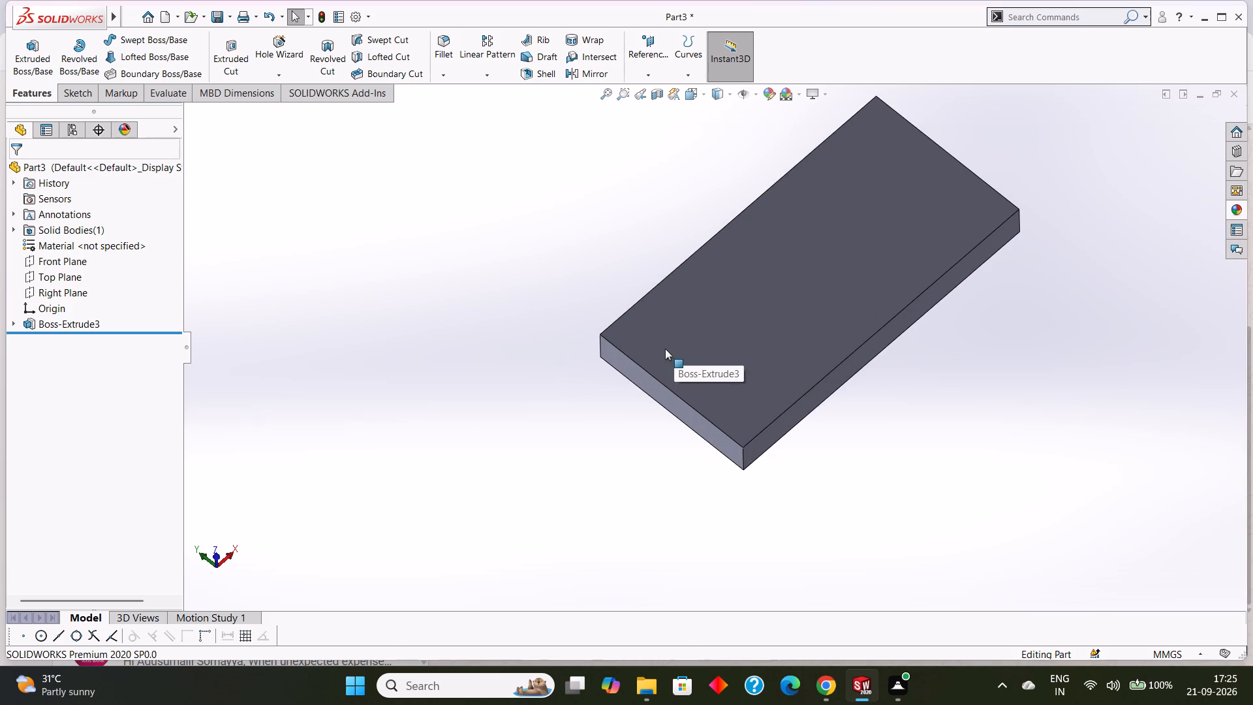
scroll(665, 349, "down", 2)
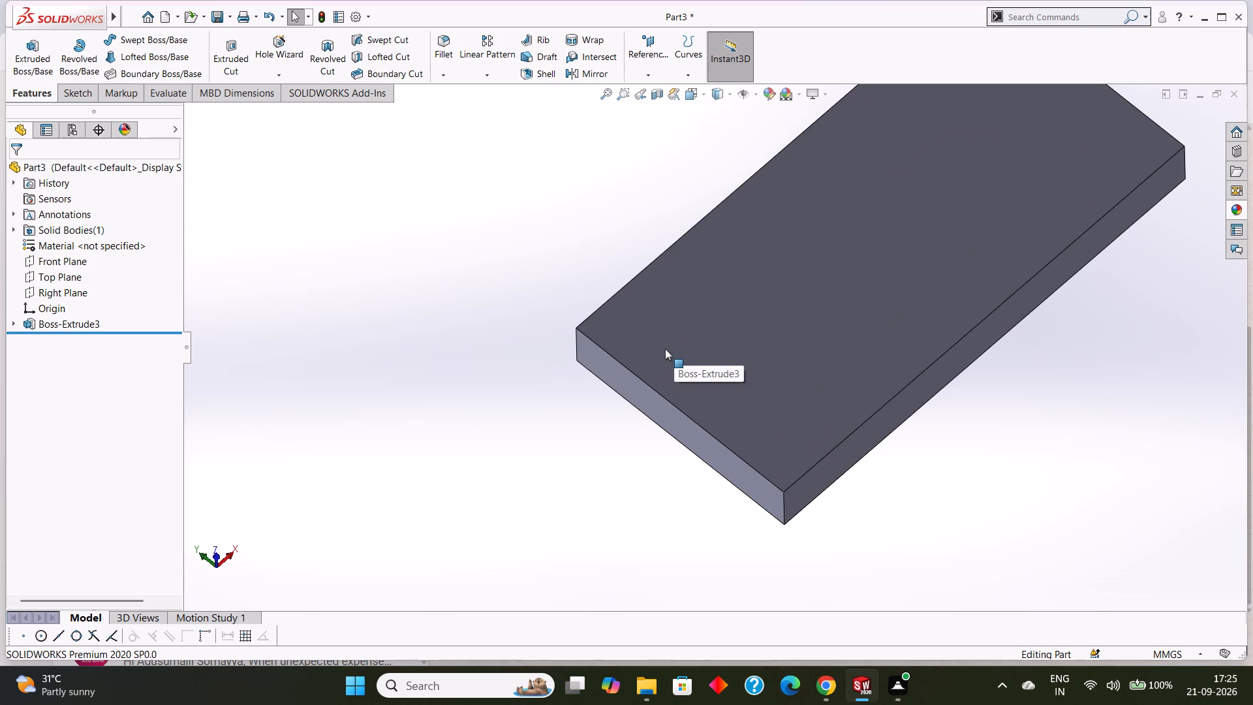
scroll(673, 376, "up", 1)
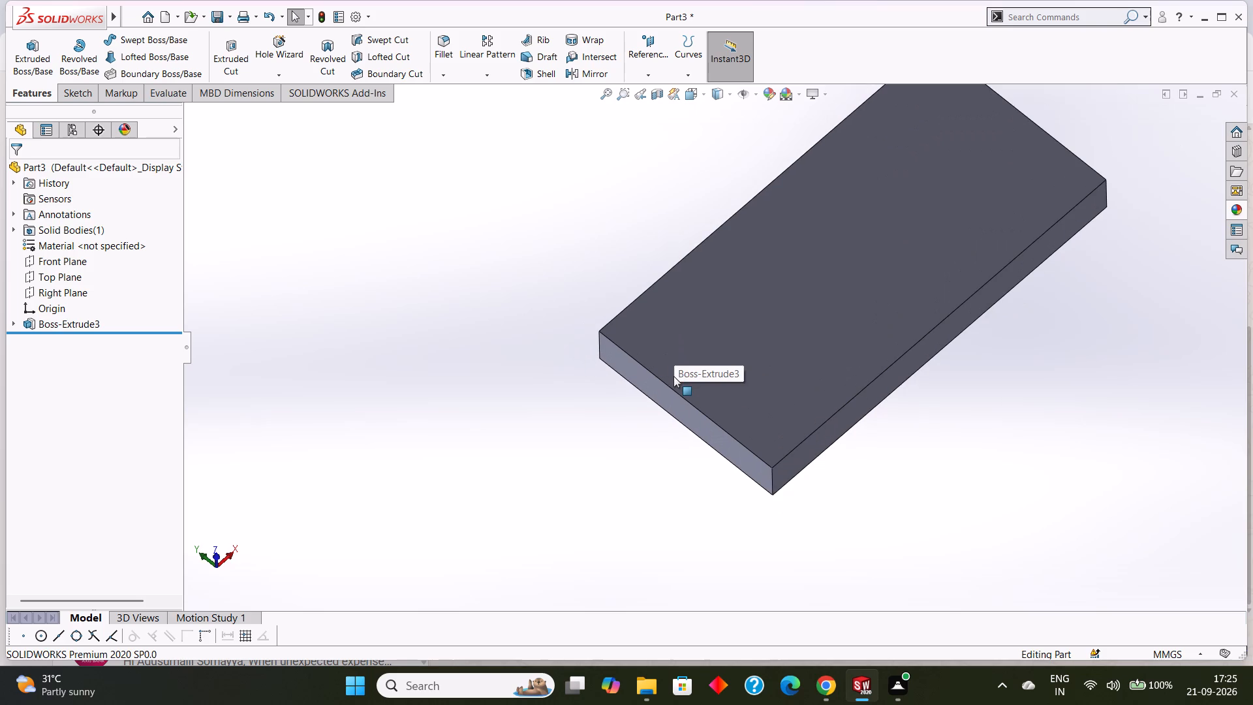
scroll(635, 335, "down", 1)
scroll(635, 335, "up", 1)
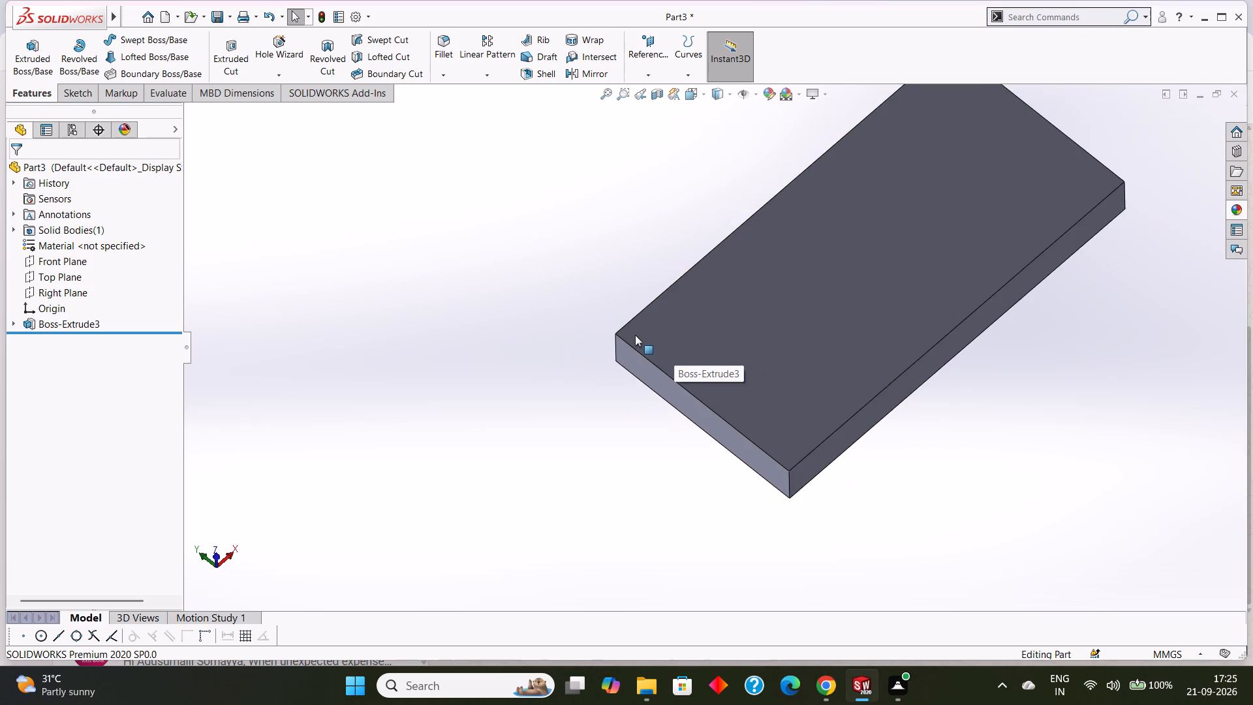
scroll(635, 335, "up", 1)
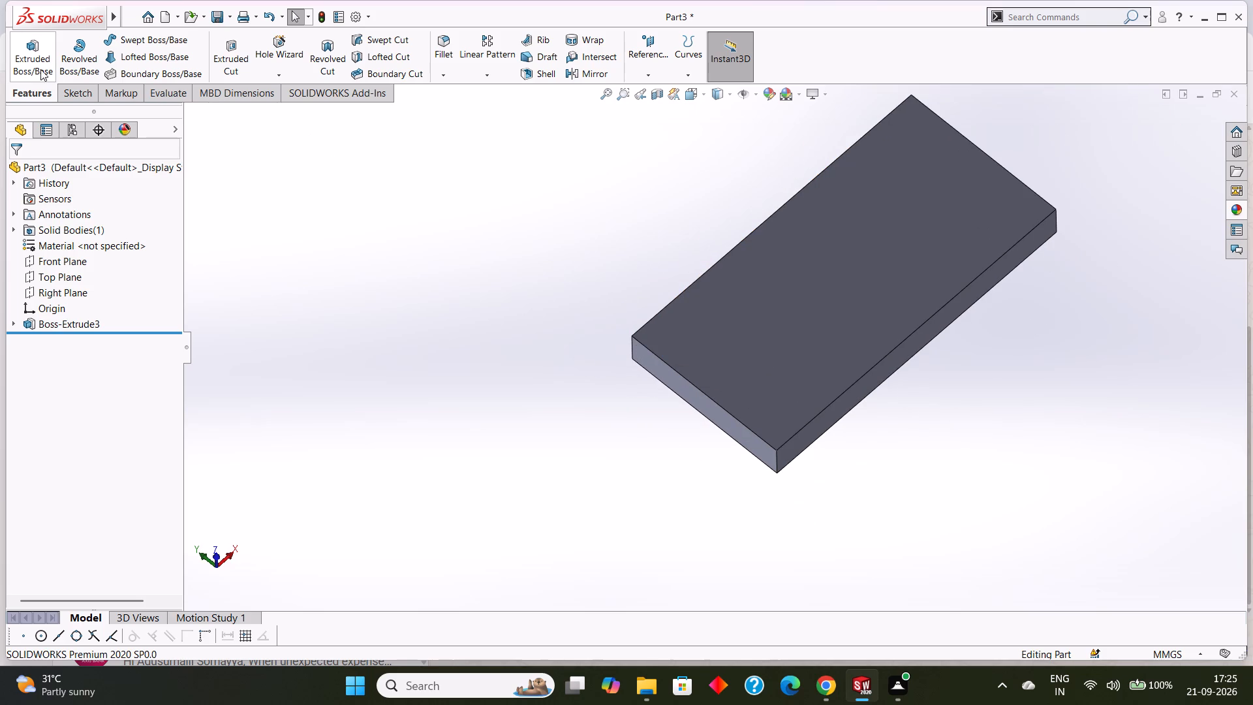
Open a new sketch on the plate's large 100 x 50 mm face with the Center Rectangle tool, then exit the tool without drawing.
left_click(76, 91)
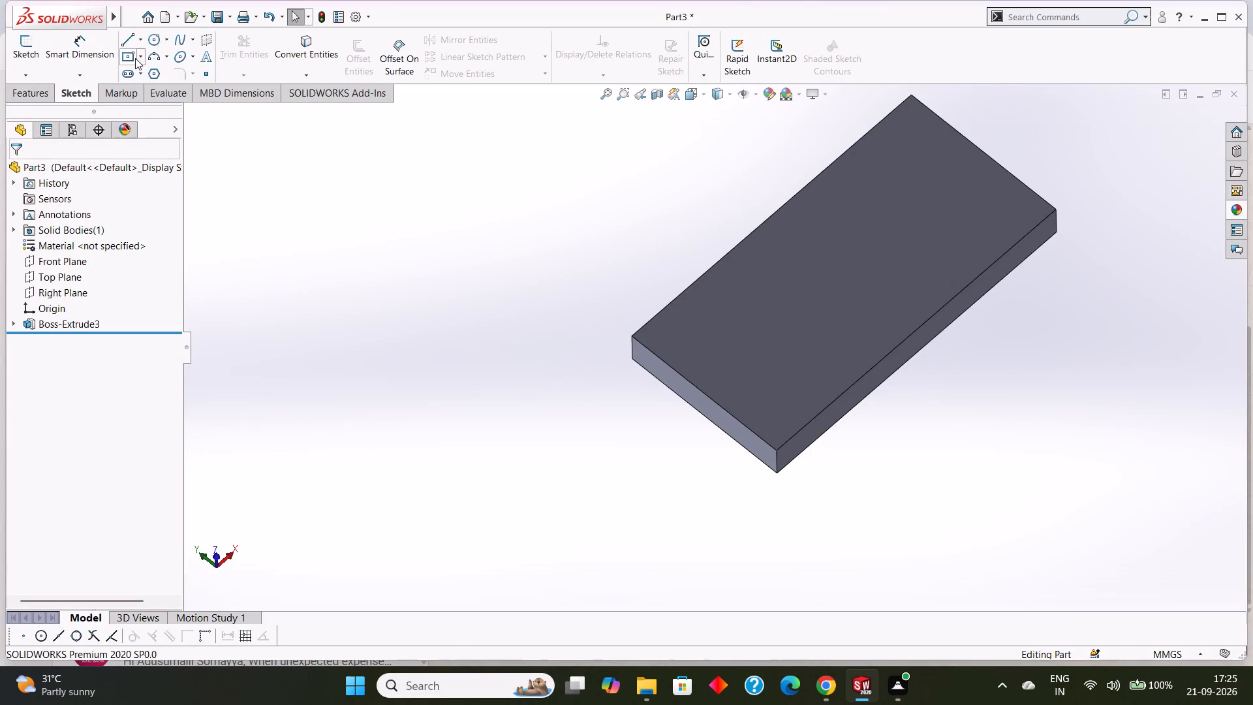
left_click(133, 57)
left_click(691, 336)
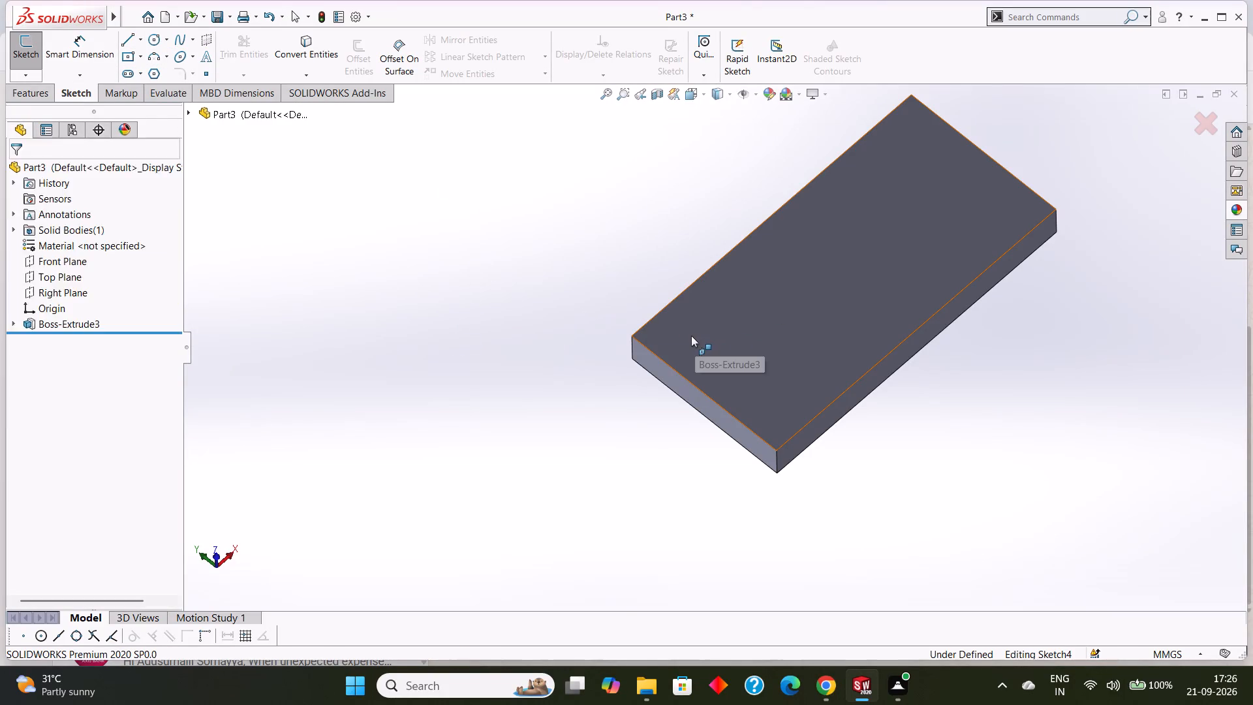
right_click(691, 336)
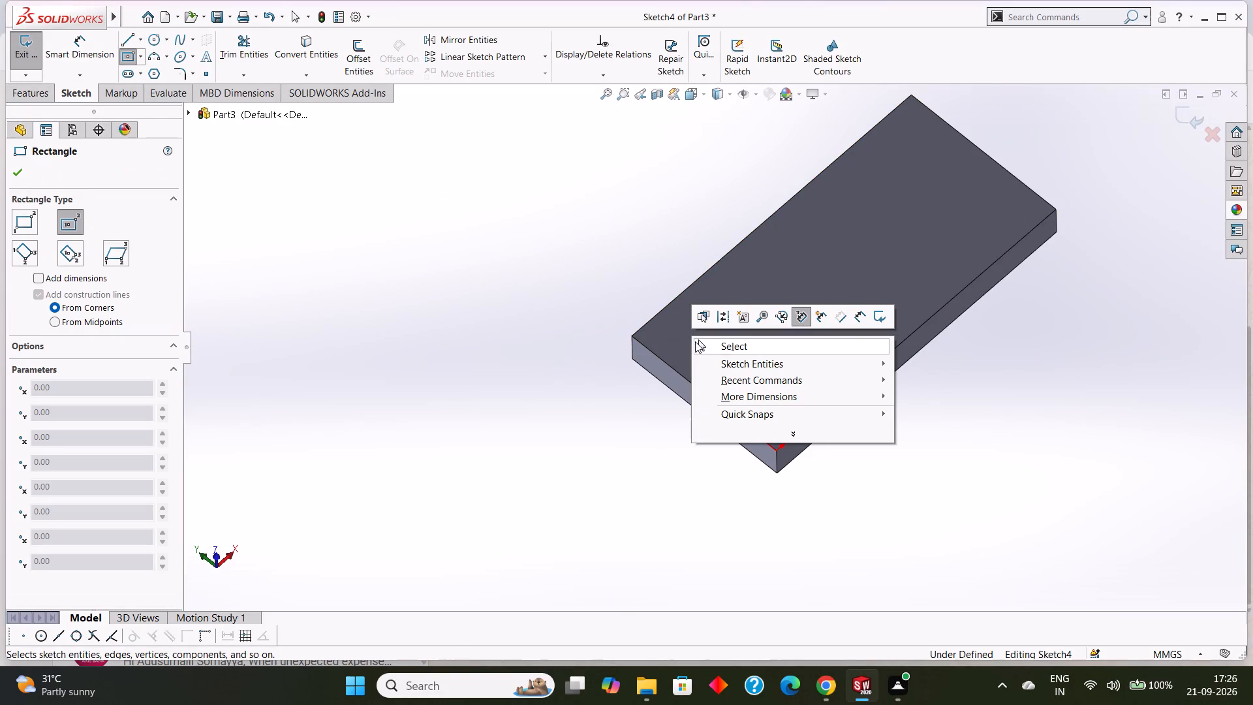
key("Escape")
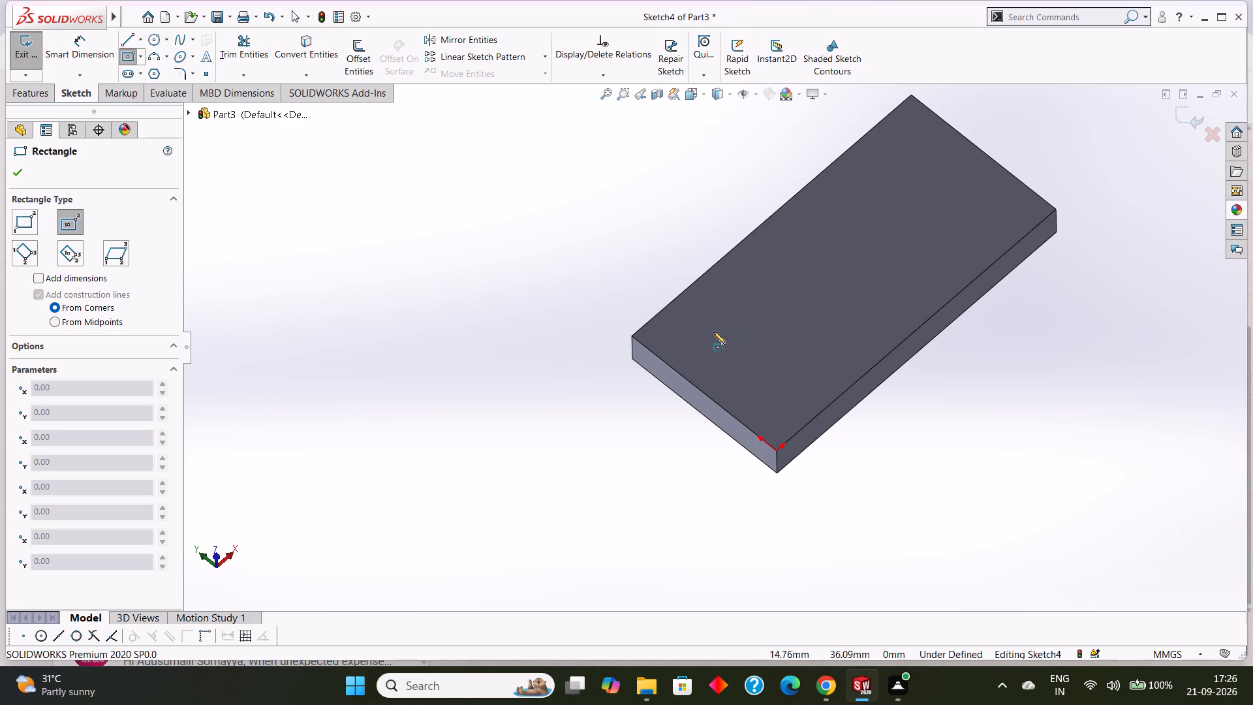
key("Escape")
Examine the plate's sketch face, the sketch origin's corner and the adjoining side faces from several orientations.
middle_click_drag(891, 487, 846, 468)
scroll(846, 468, "down", 1)
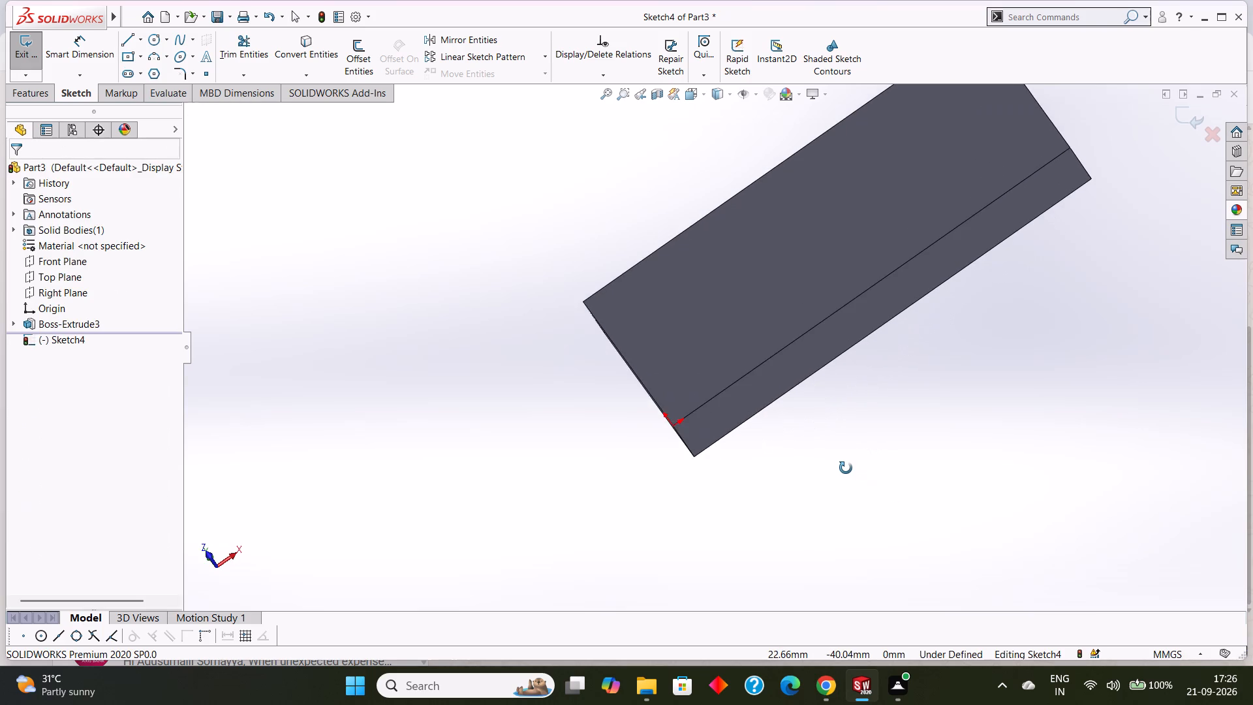
middle_click_drag(846, 468, 828, 511)
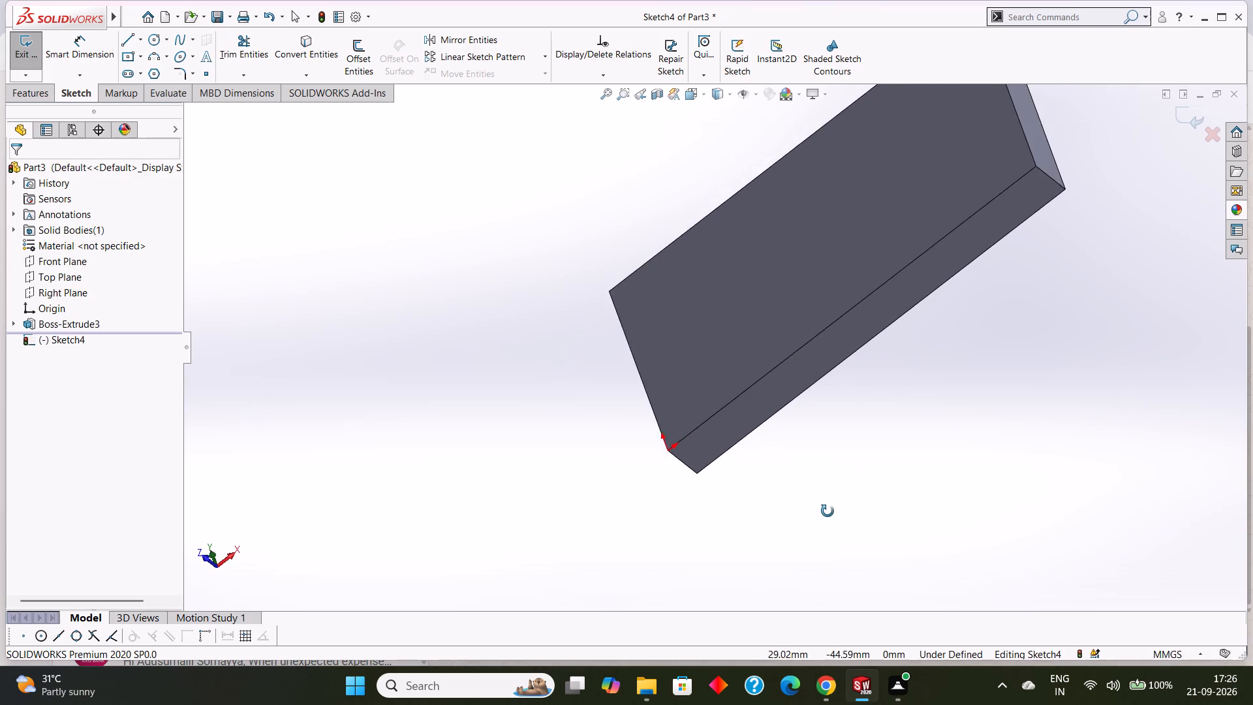
middle_click_drag(828, 511, 826, 512)
scroll(826, 512, "up", 1)
scroll(1002, 358, "down", 1)
middle_click_drag(1002, 358, 1023, 429)
scroll(1023, 429, "up", 3)
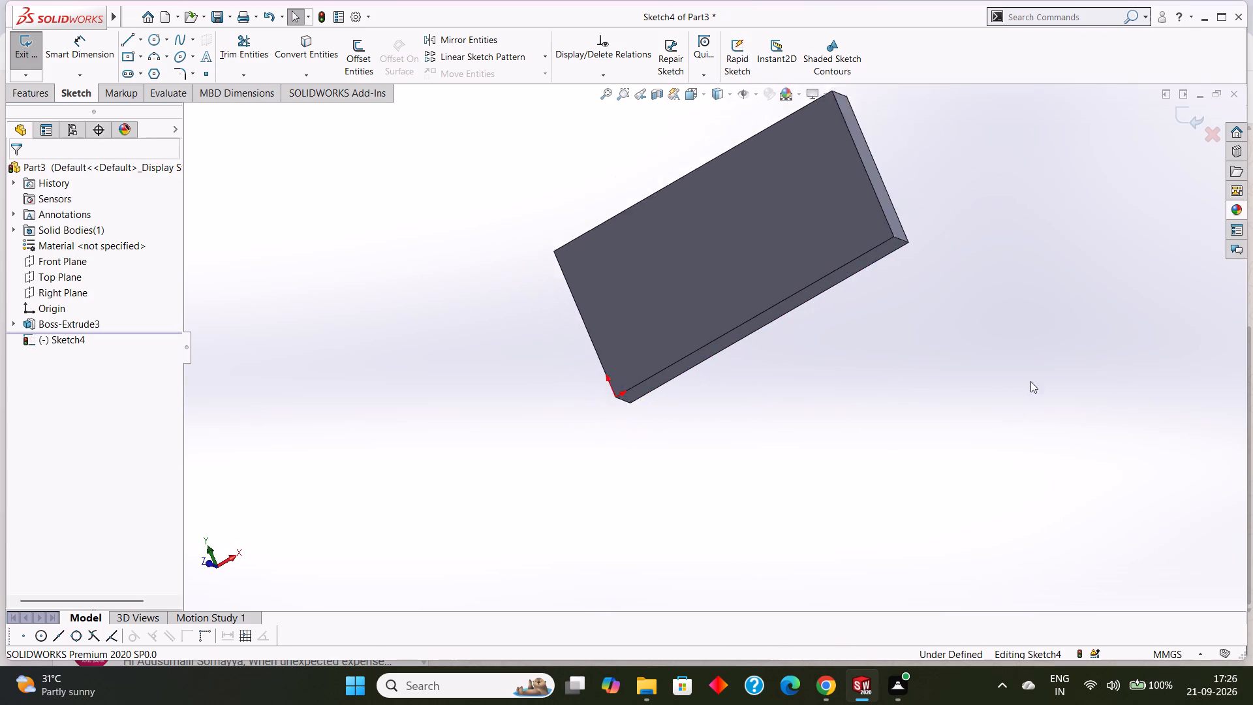
scroll(1030, 381, "up", 1)
middle_click_drag(568, 294, 596, 219)
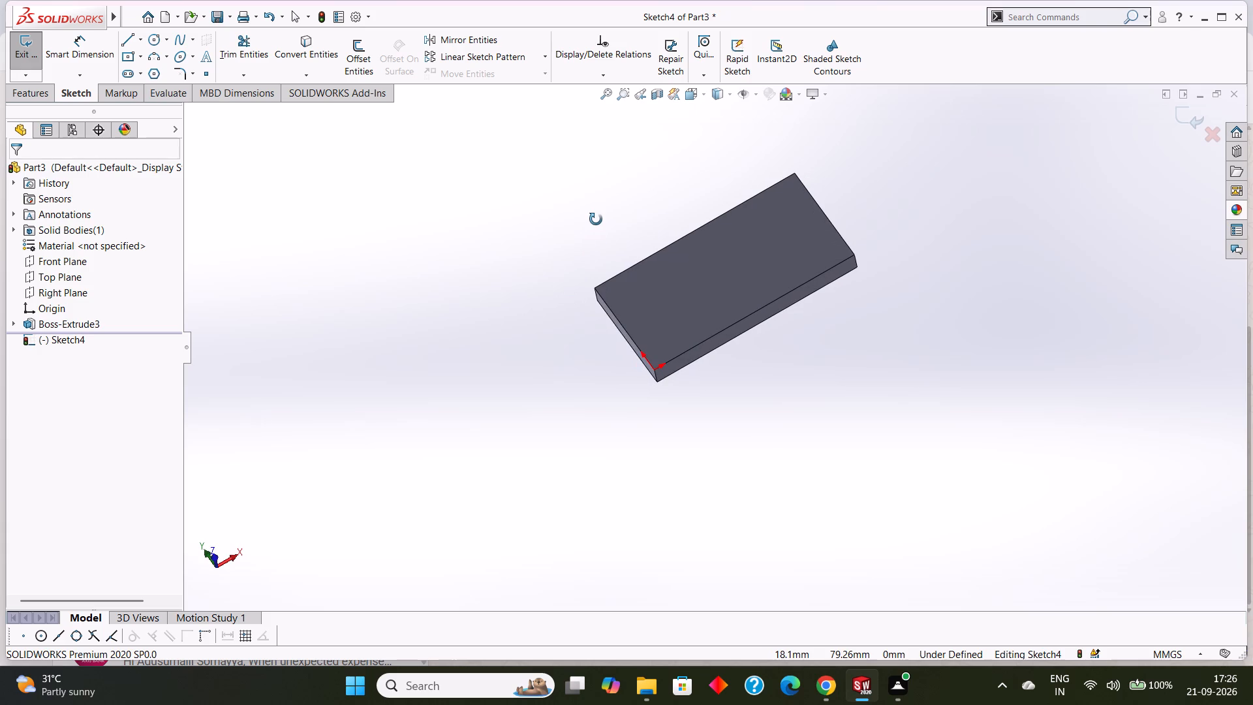
middle_click_drag(596, 219, 598, 213)
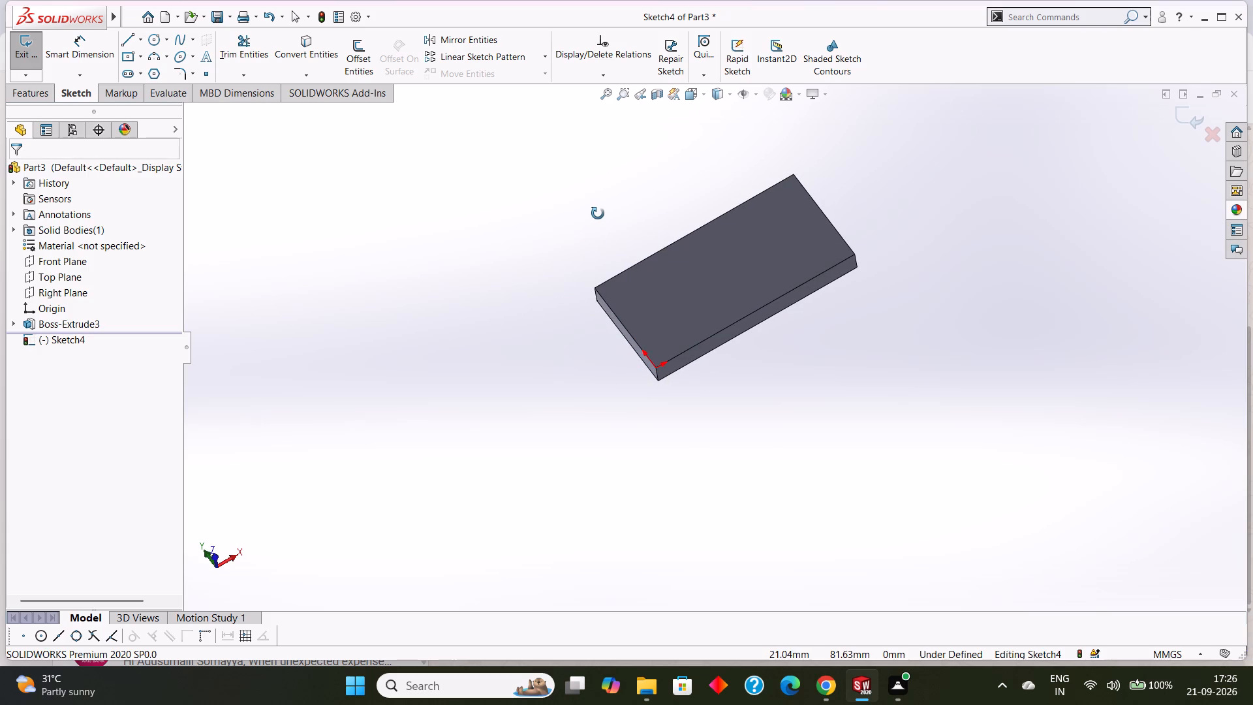
middle_click_drag(598, 213, 589, 228)
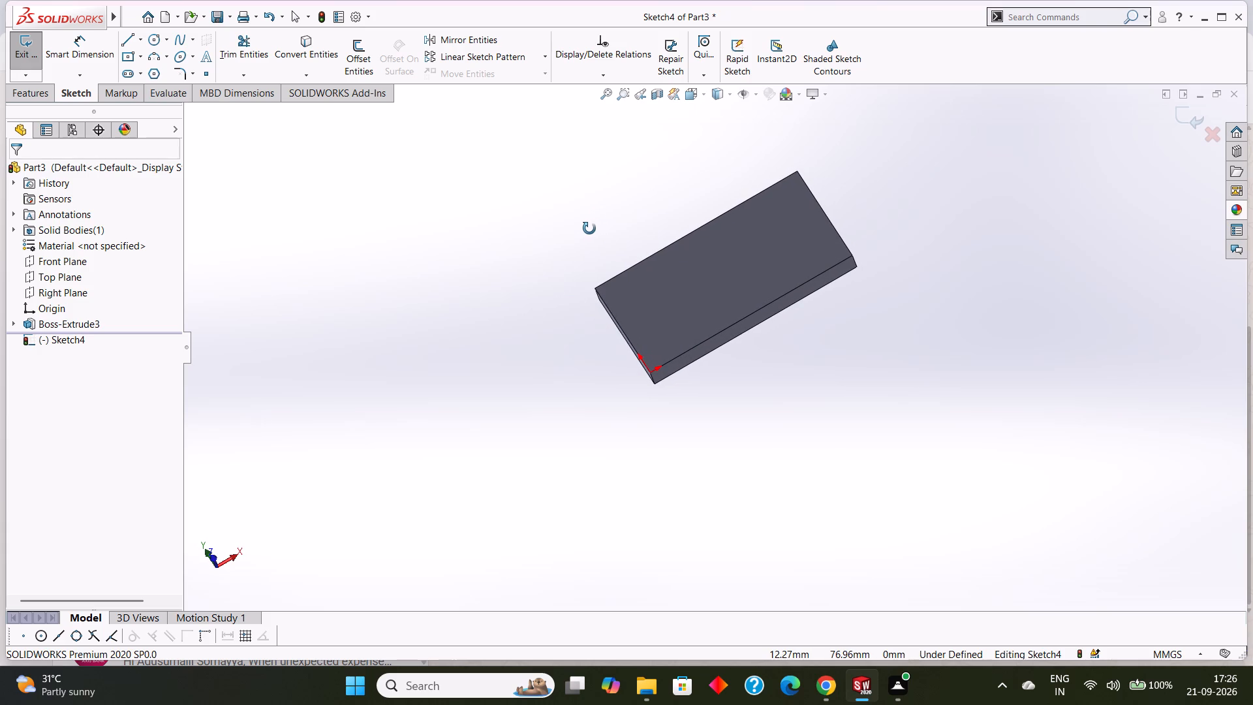
middle_click_drag(589, 228, 591, 229)
scroll(589, 228, "down", 1)
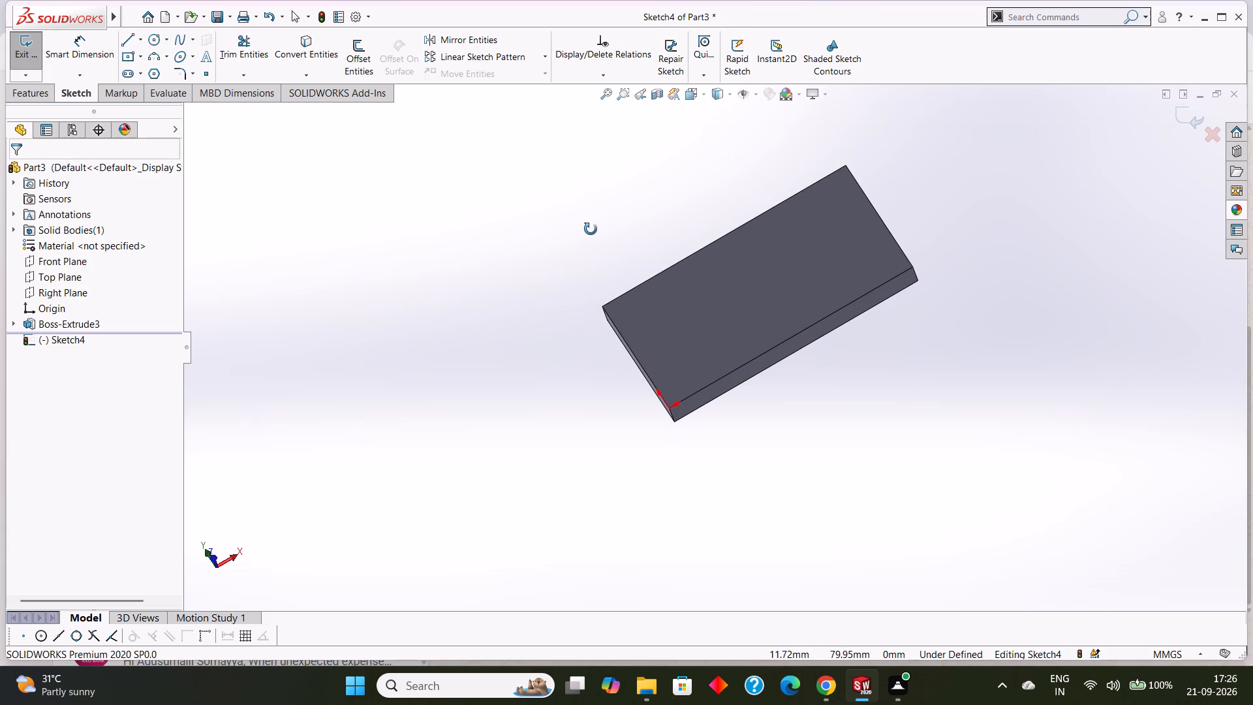
middle_click_drag(591, 229, 588, 230)
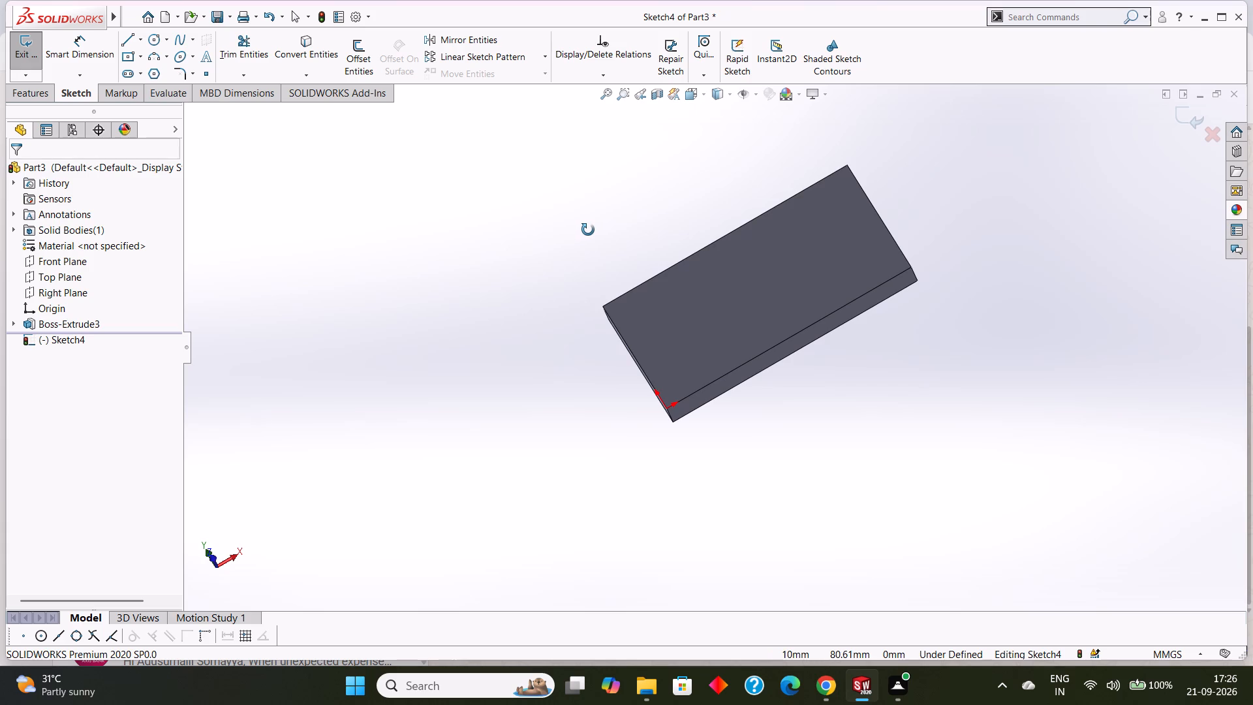
middle_click_drag(588, 230, 589, 230)
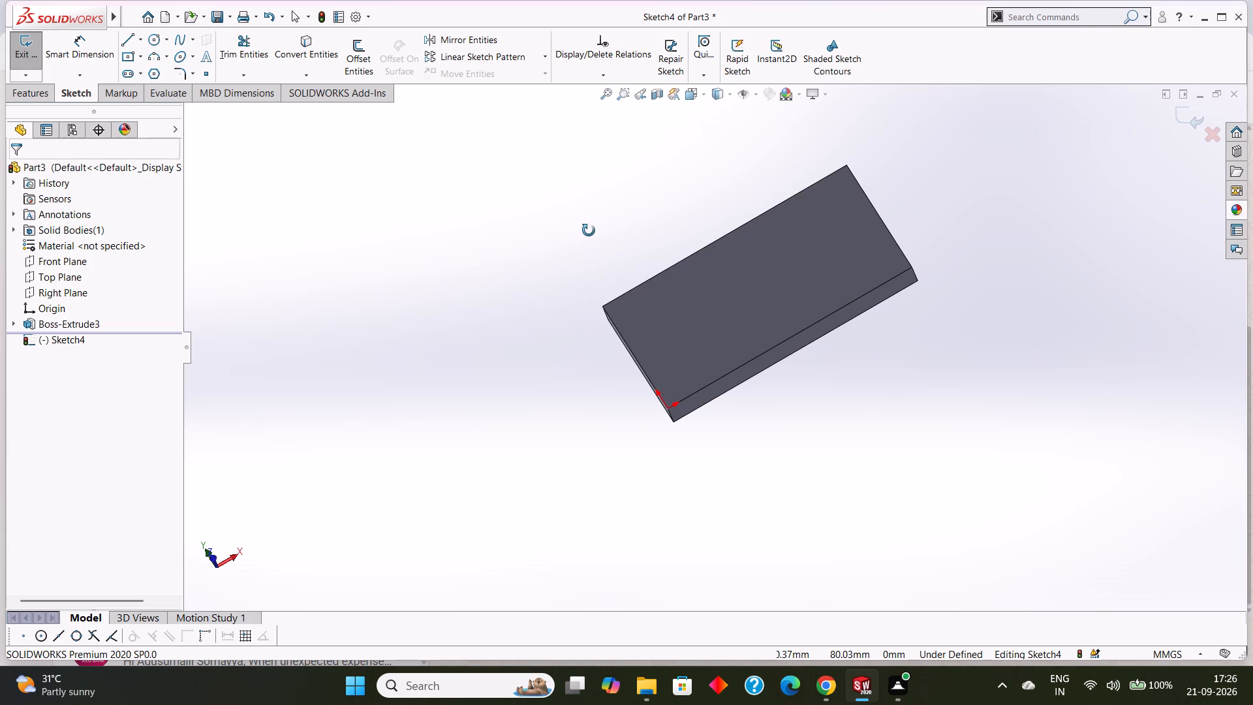
middle_click_drag(589, 230, 593, 234)
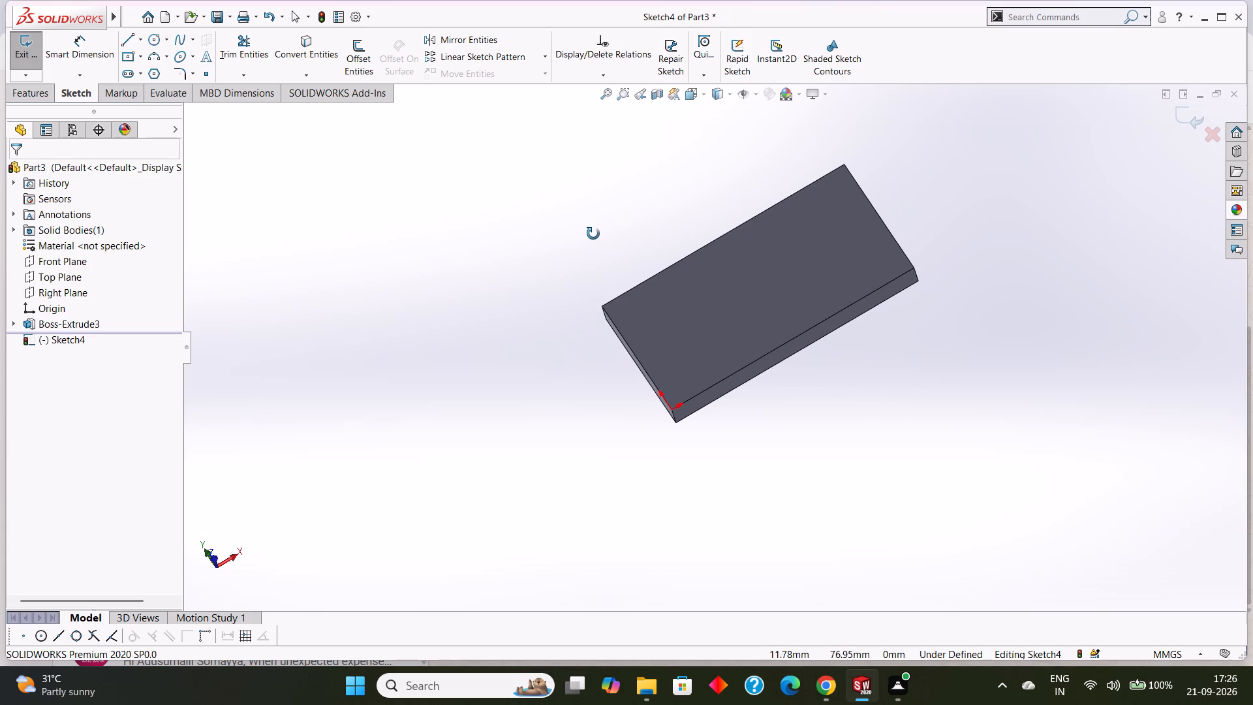
middle_click_drag(593, 234, 600, 240)
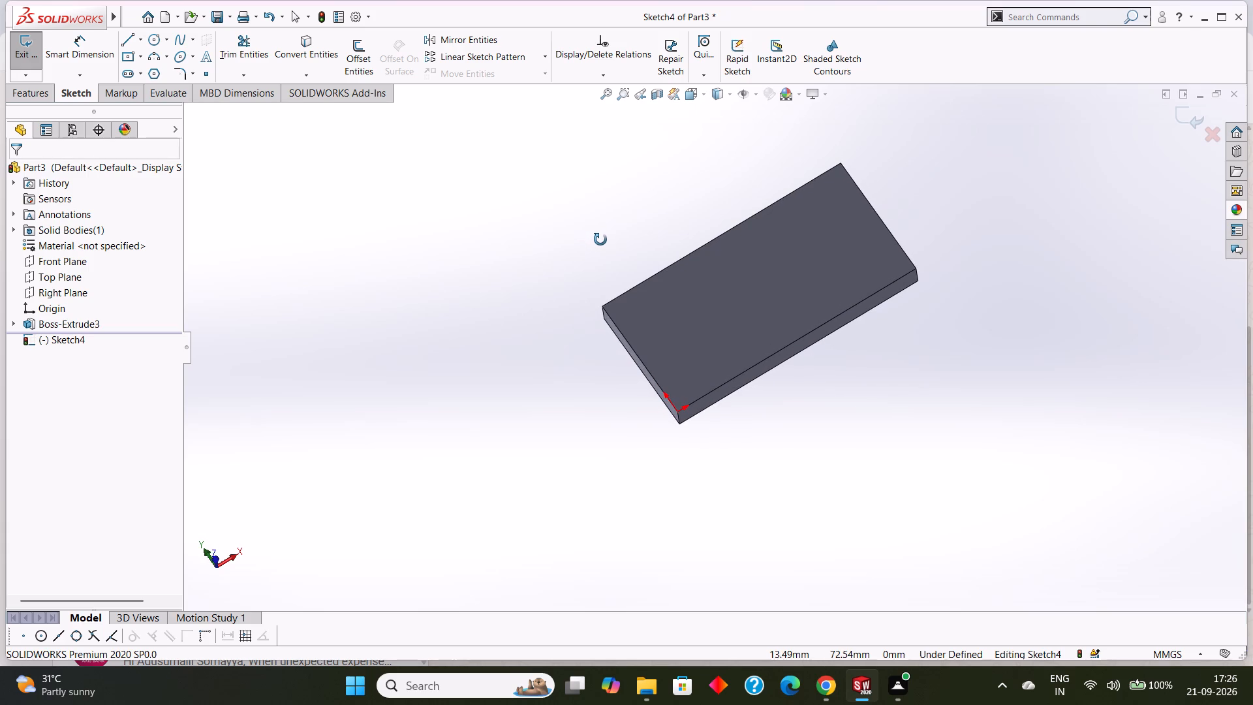
middle_click_drag(600, 240, 608, 231)
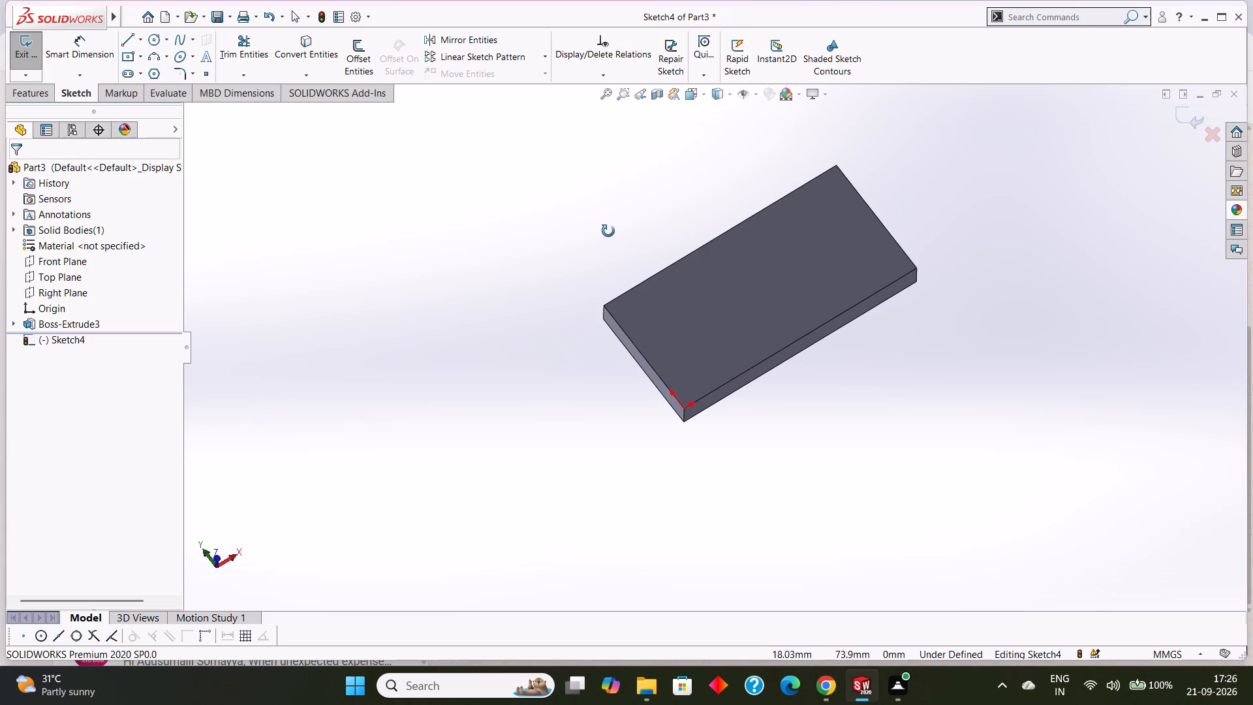
middle_click_drag(608, 231, 657, 304)
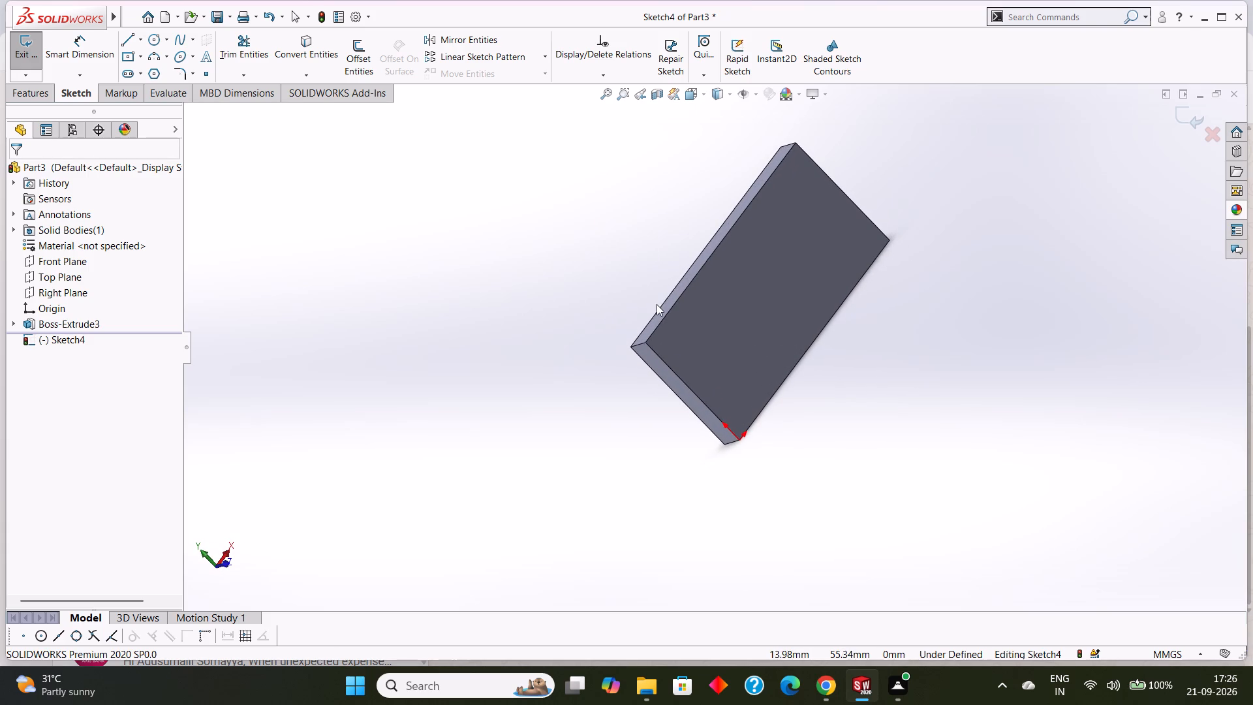
middle_click_drag(657, 304, 657, 304)
middle_click_drag(630, 289, 615, 267)
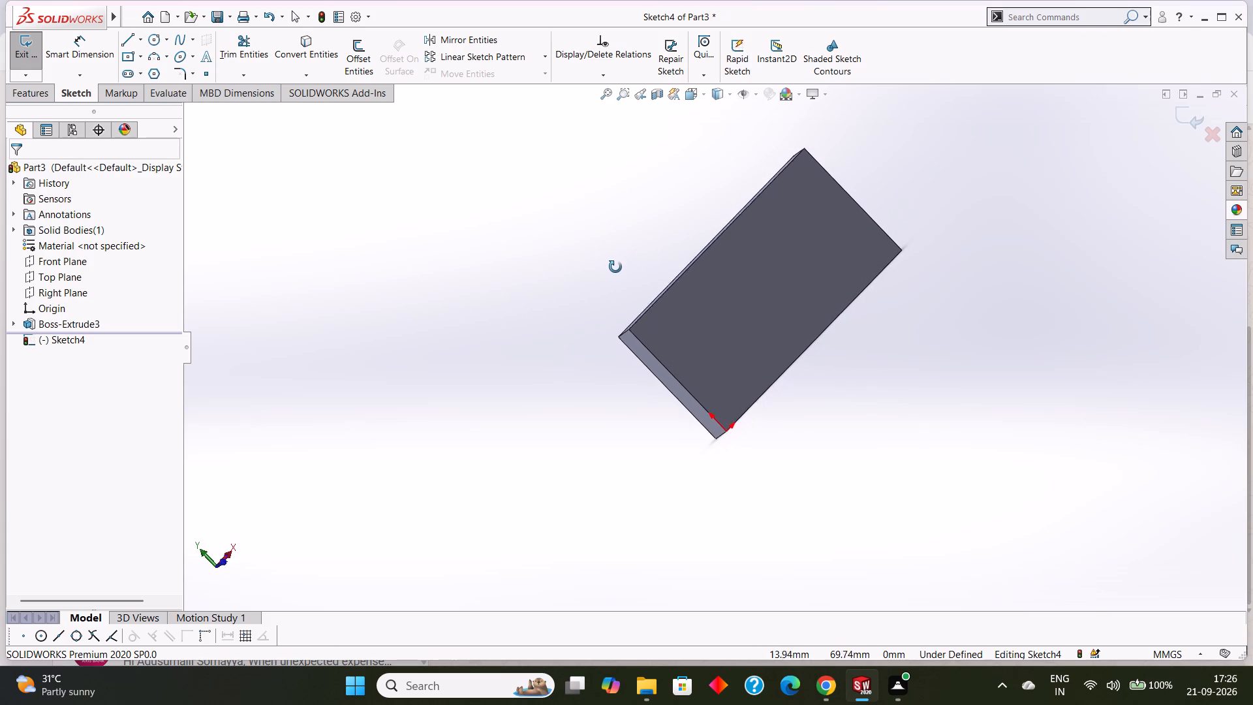
middle_click_drag(615, 267, 610, 288)
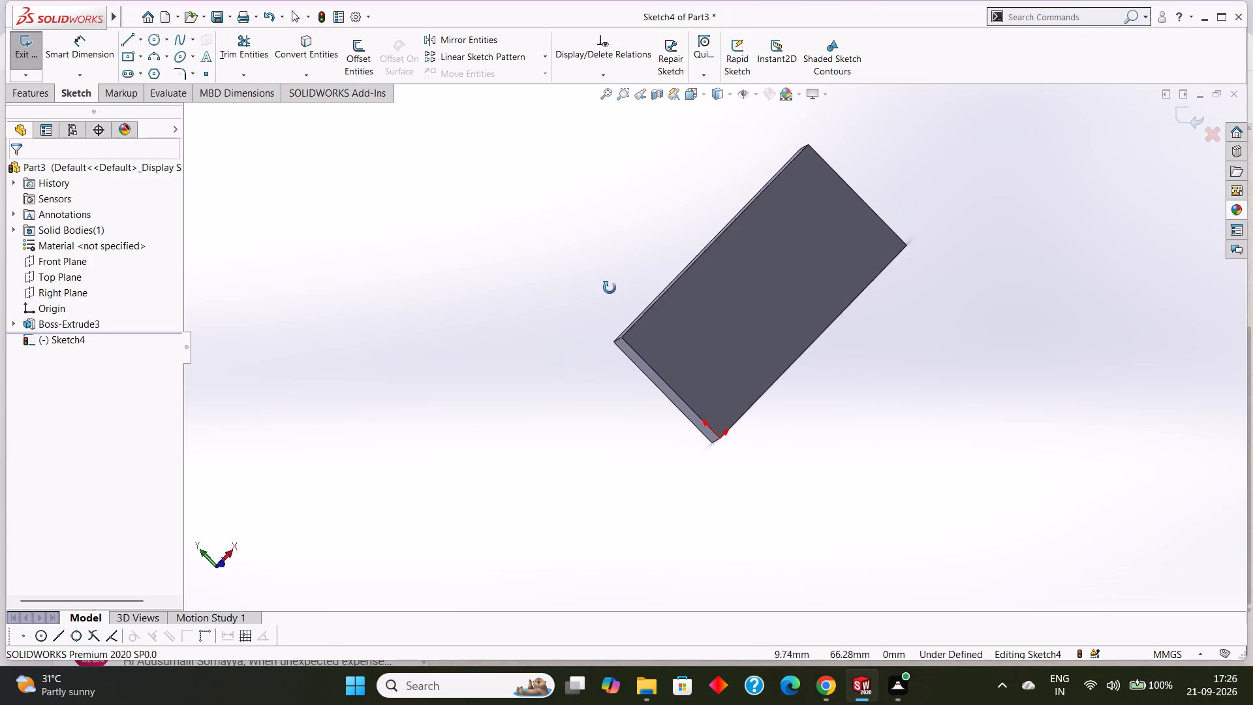
middle_click_drag(610, 288, 622, 300)
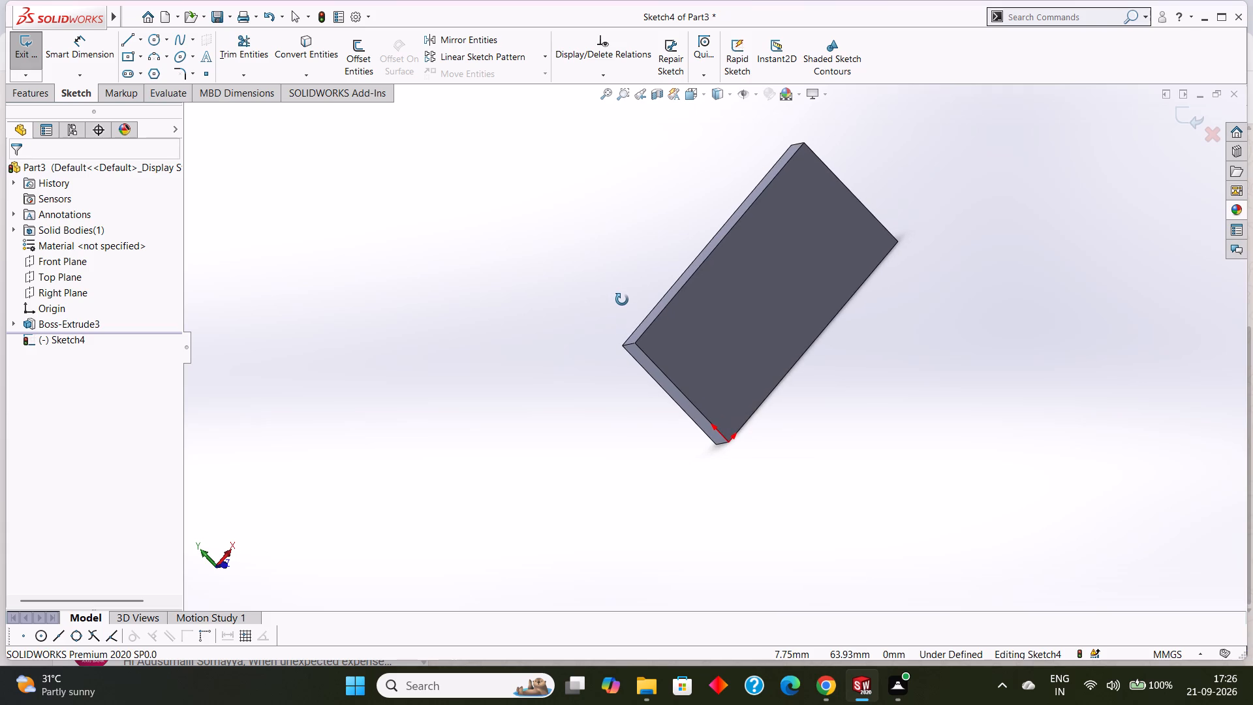
middle_click_drag(622, 300, 602, 274)
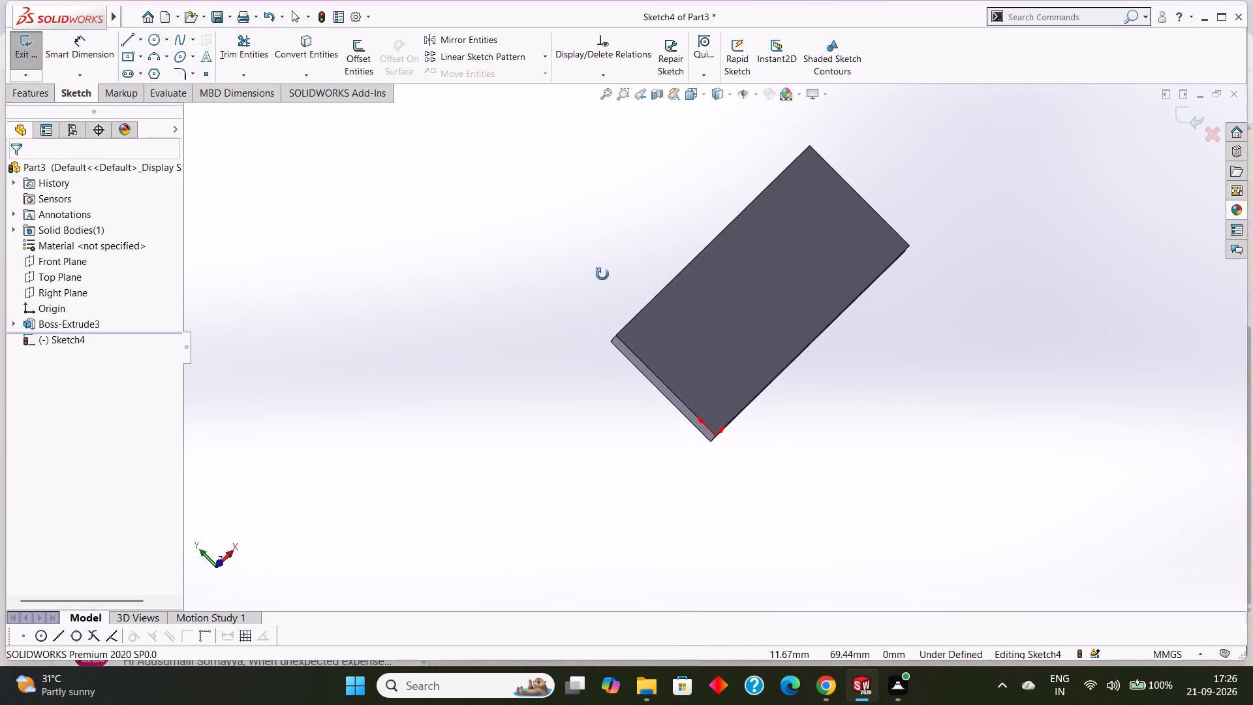
middle_click_drag(602, 274, 602, 289)
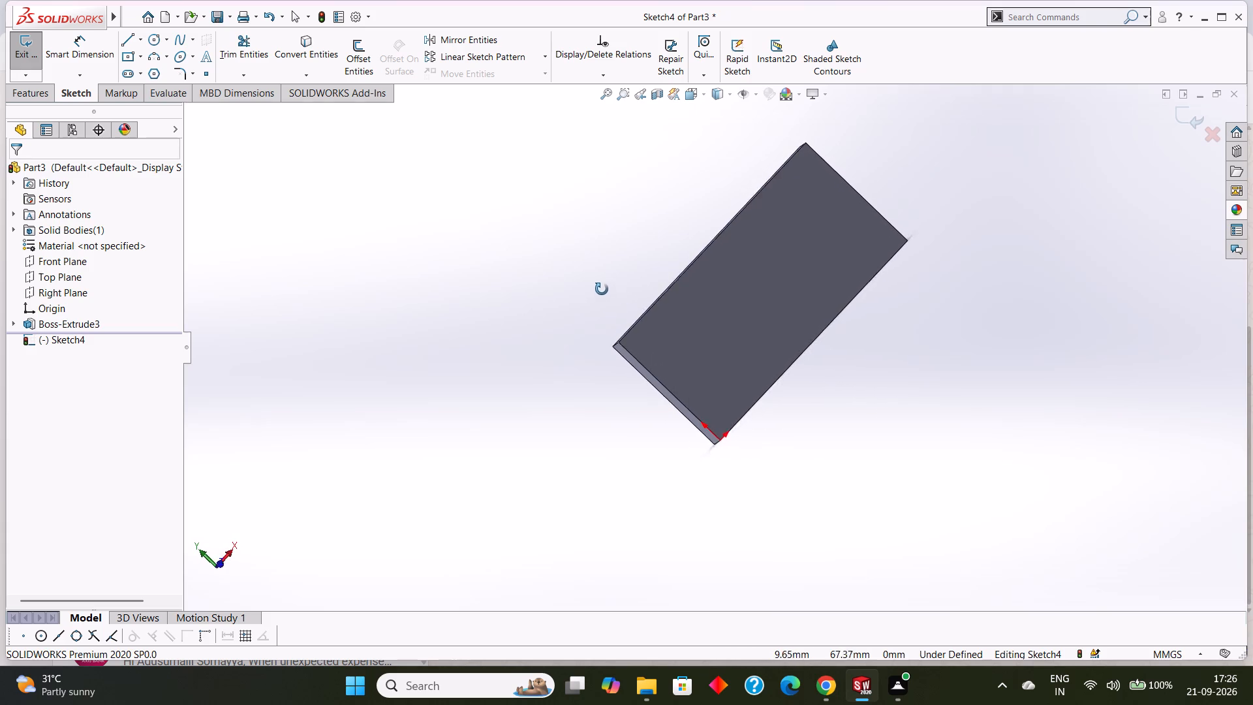
middle_click_drag(602, 289, 584, 292)
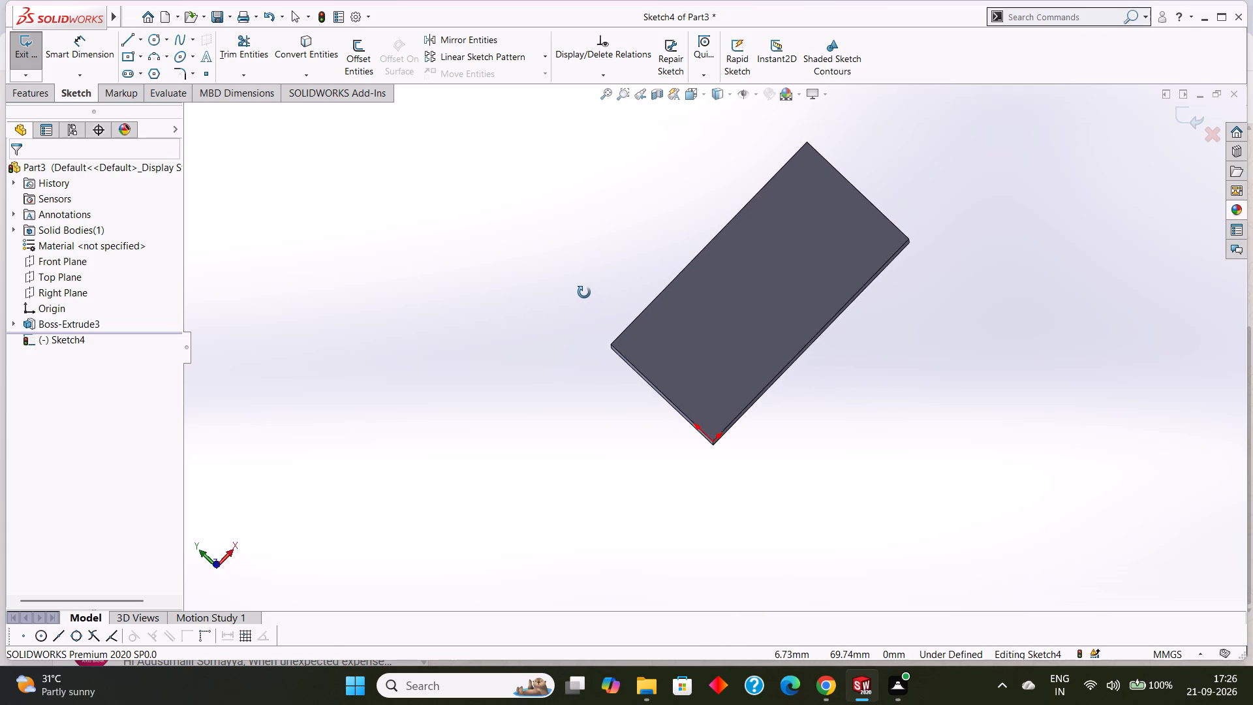
middle_click_drag(584, 292, 581, 301)
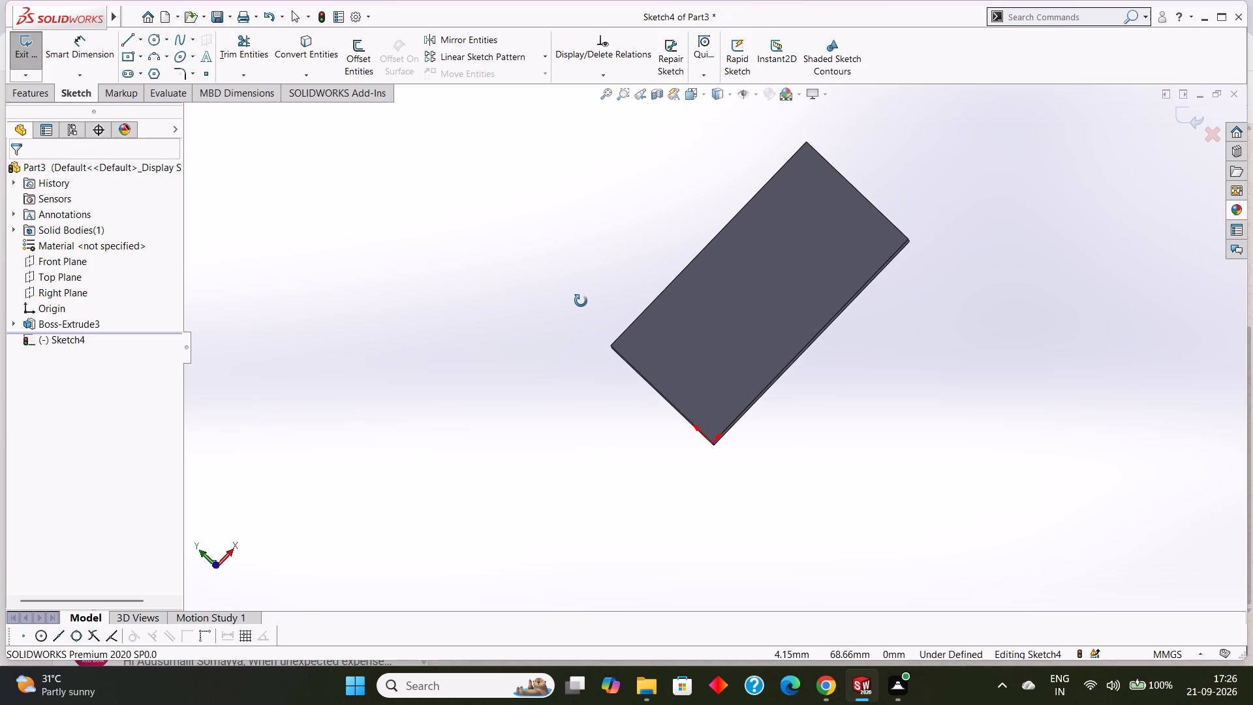
Examine the plate's large sketch face, its long side faces and the near end at the sketch origin from several tilted angles.
middle_click_drag(581, 301, 602, 317)
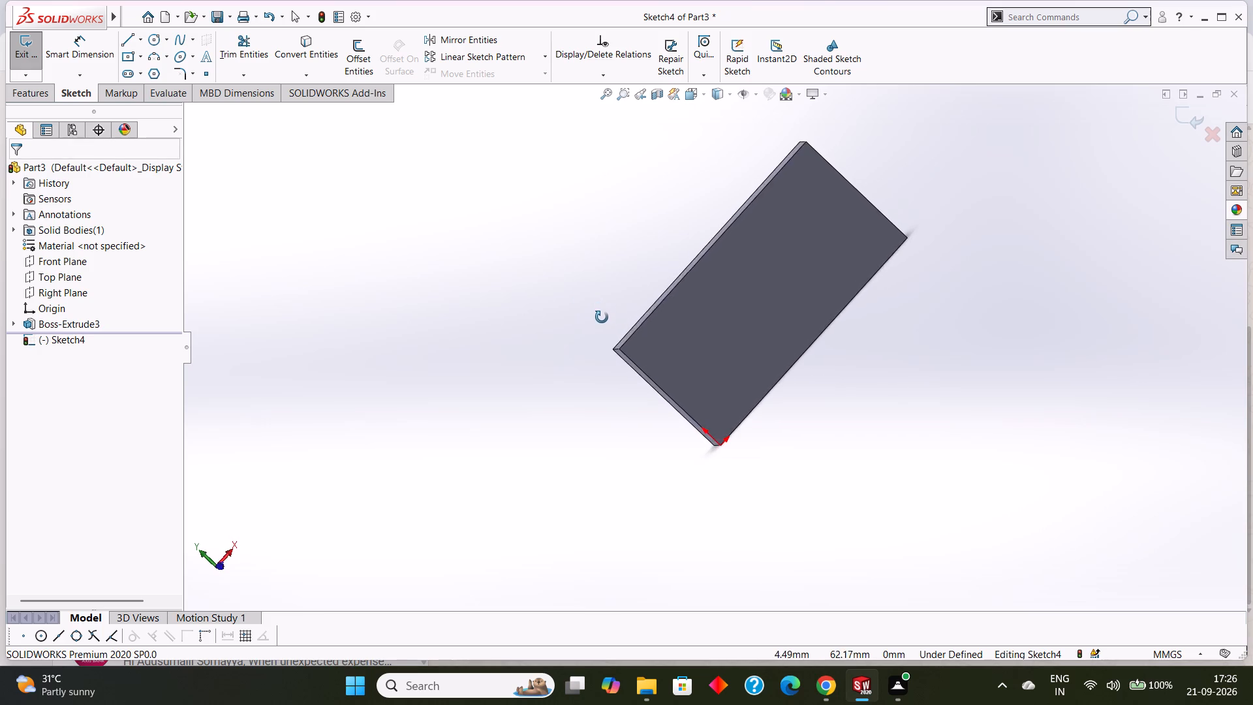
middle_click_drag(602, 317, 604, 321)
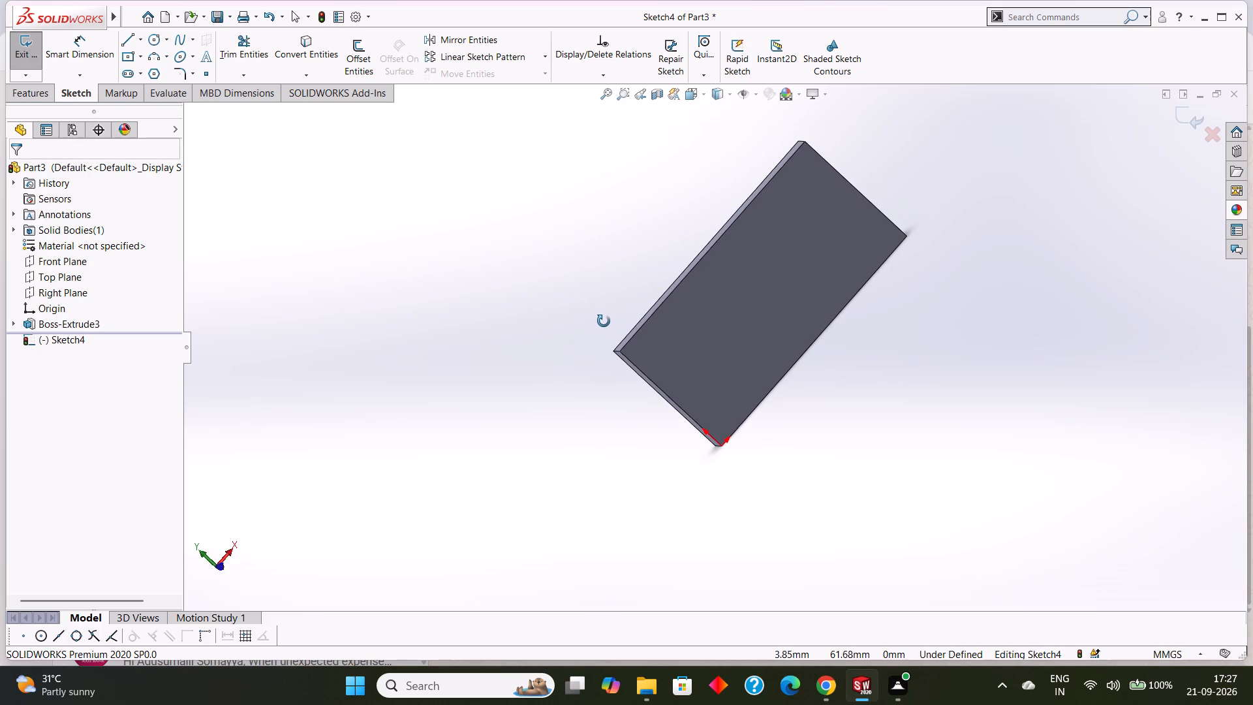
middle_click_drag(604, 321, 593, 305)
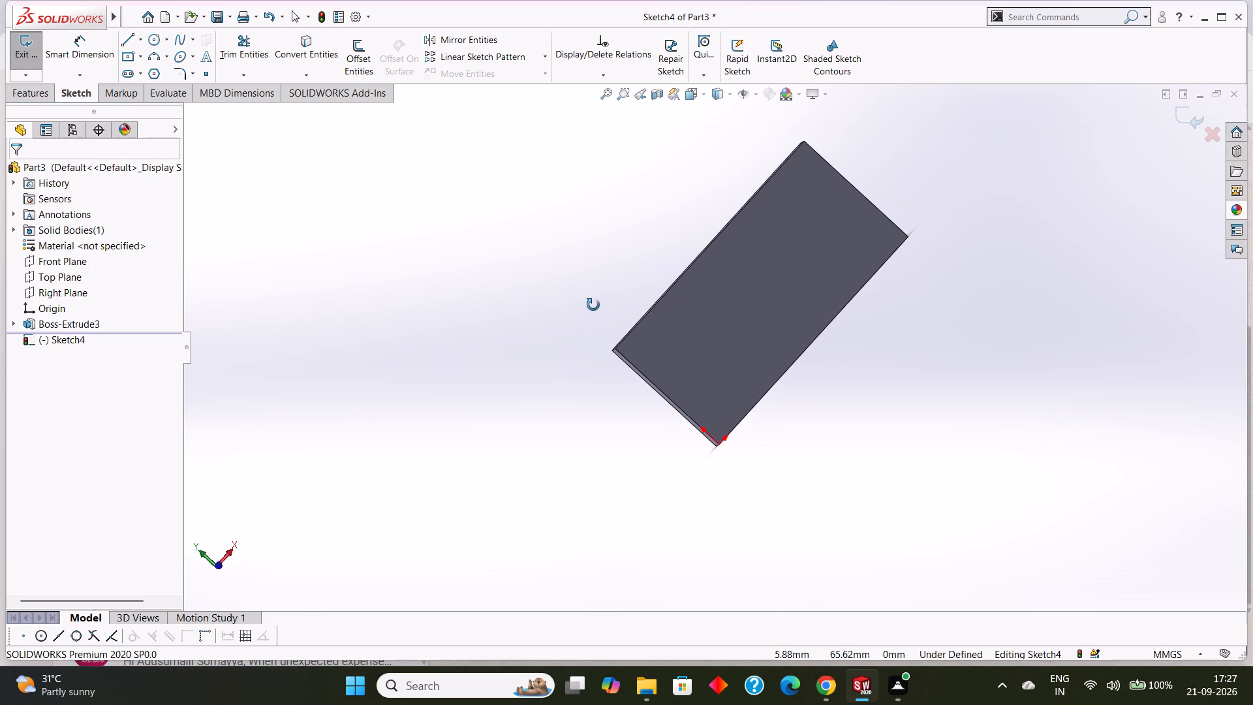
middle_click_drag(593, 305, 610, 331)
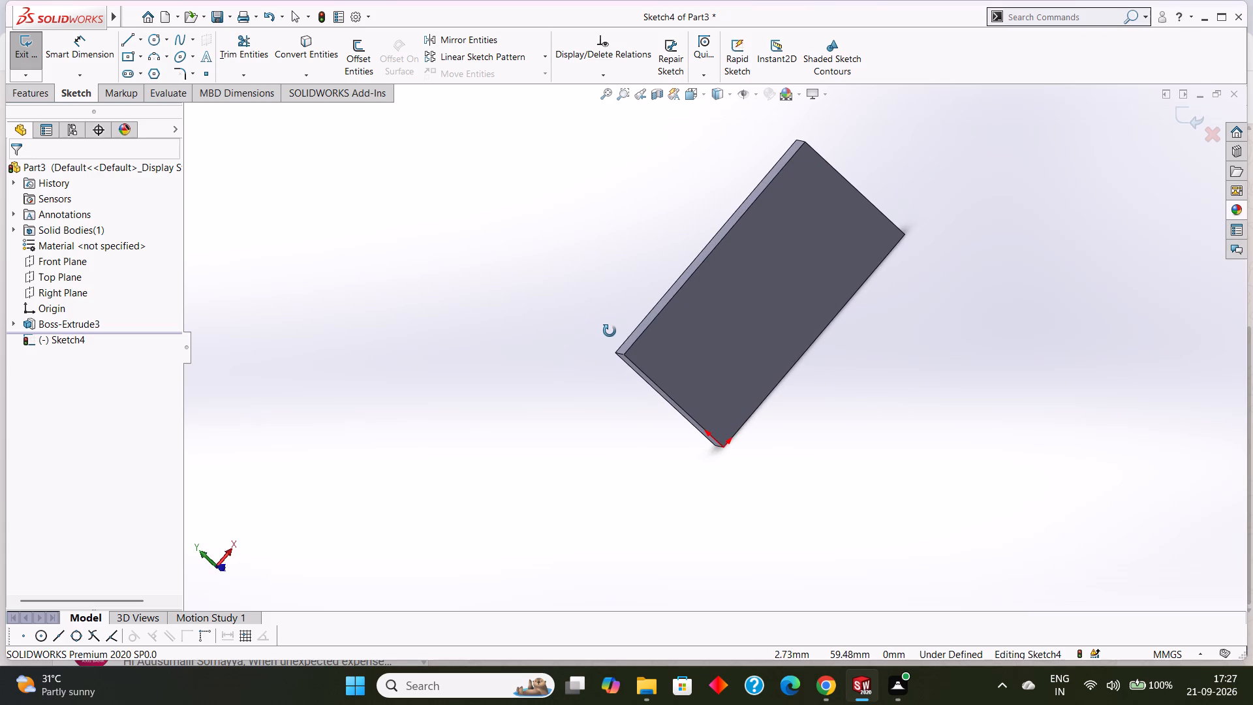
middle_click_drag(610, 331, 576, 255)
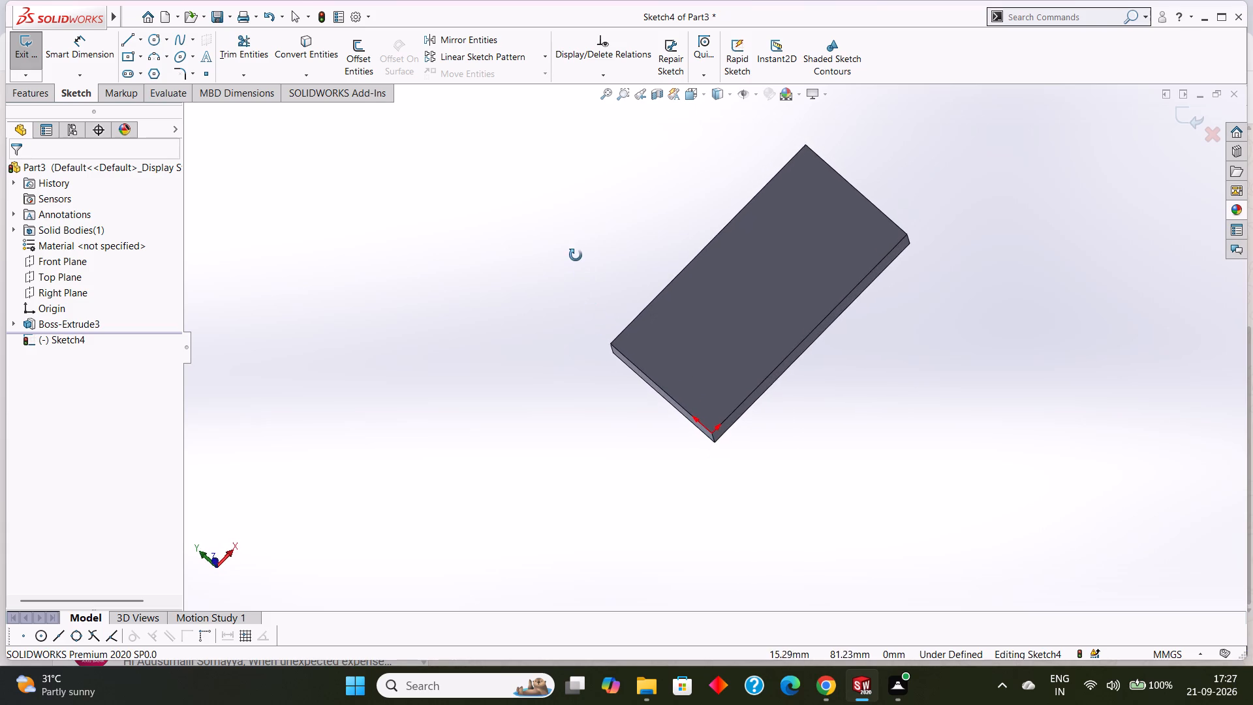
middle_click_drag(576, 255, 576, 254)
middle_click_drag(544, 392, 534, 313)
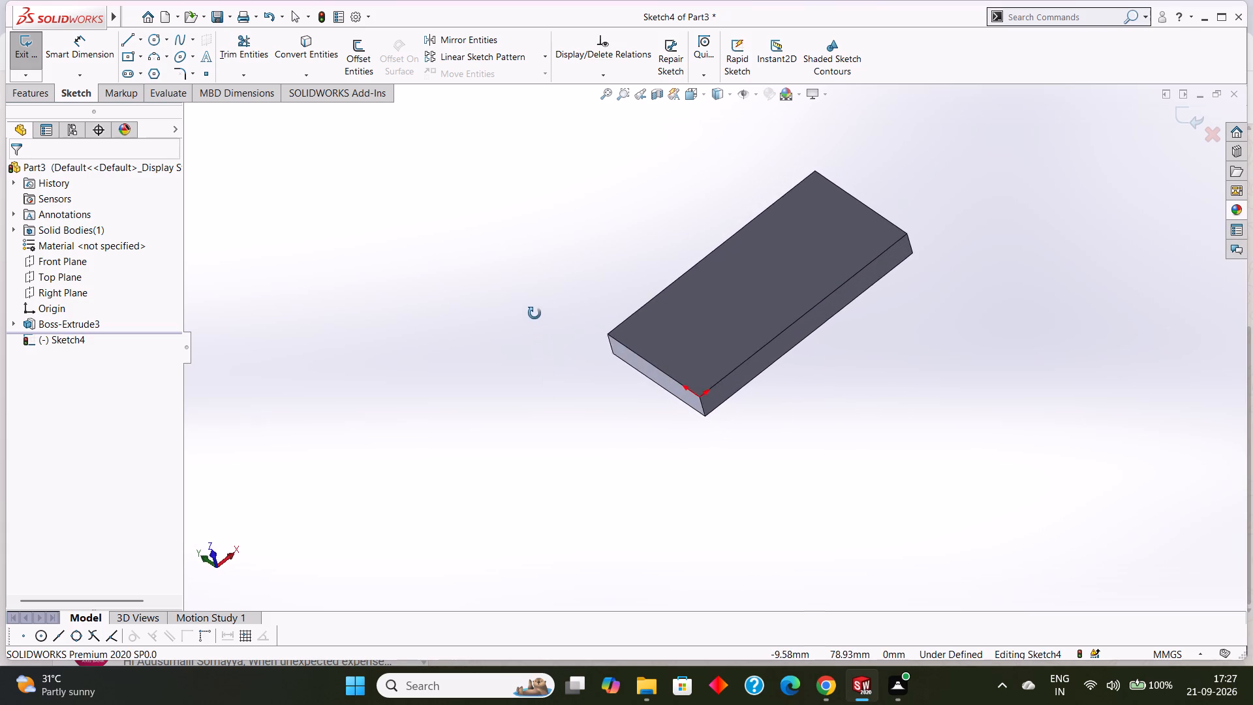
middle_click_drag(534, 313, 508, 279)
scroll(508, 279, "up", 1)
middle_click_drag(518, 349, 545, 311)
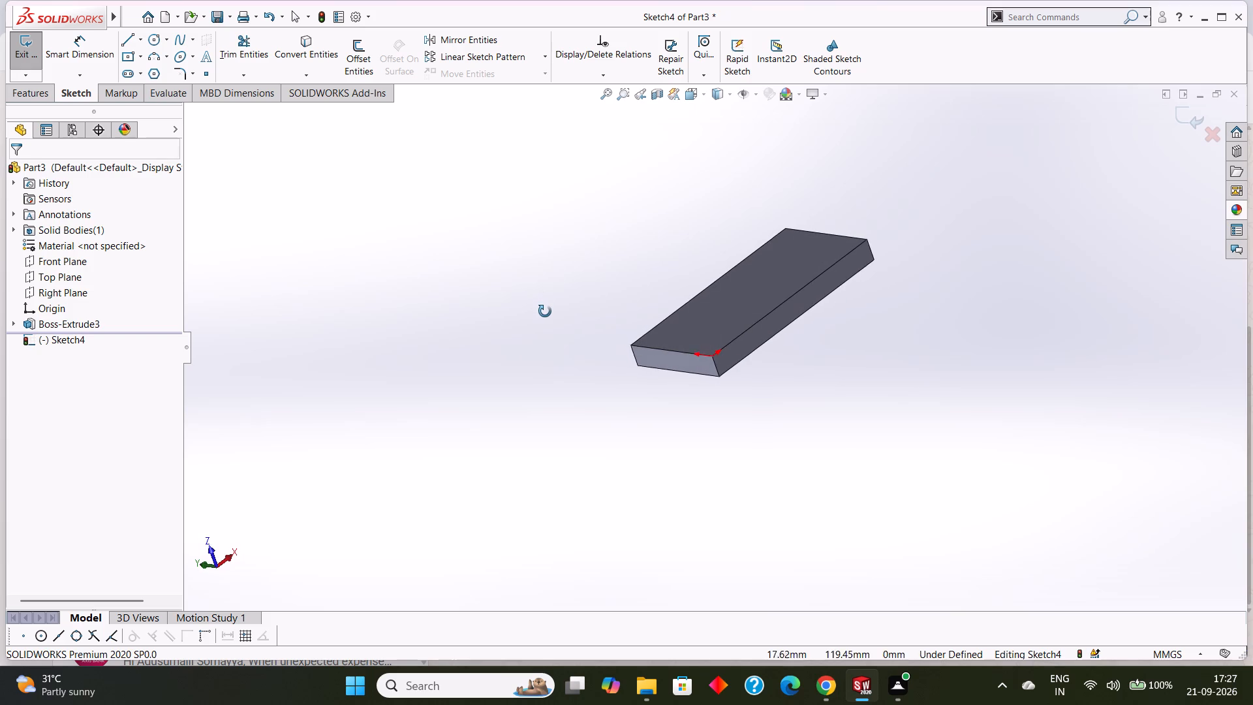
middle_click_drag(545, 311, 545, 325)
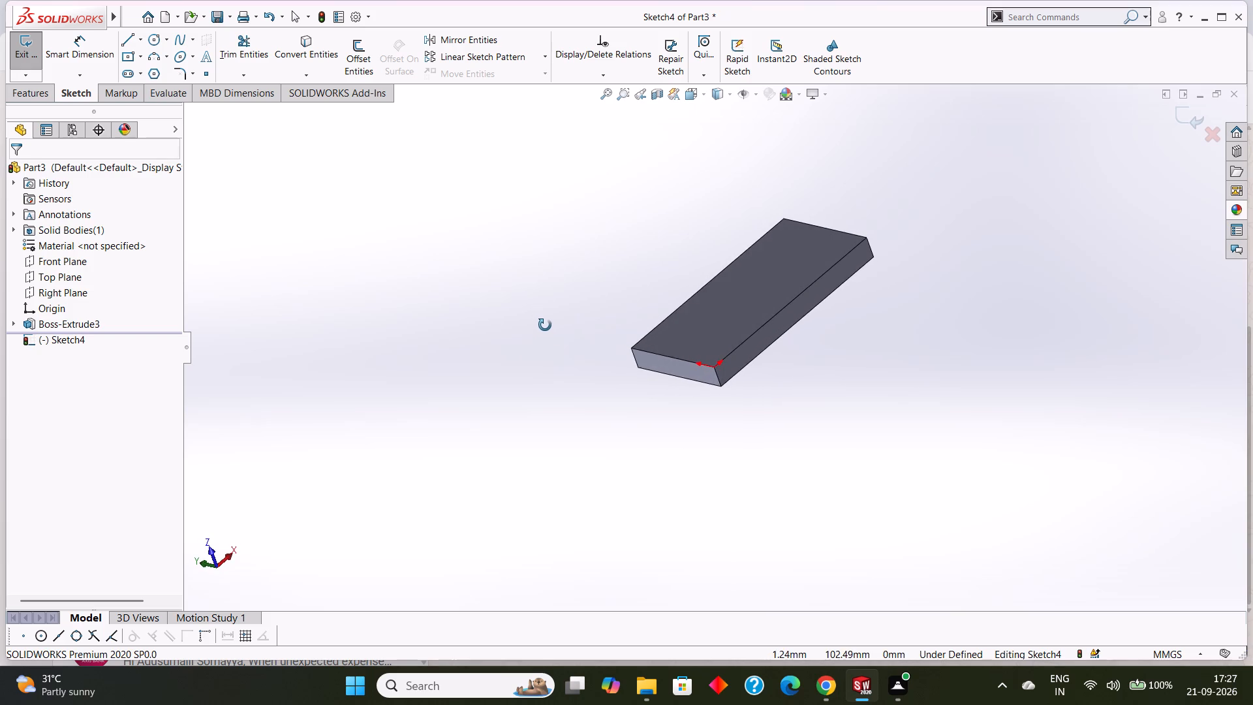
middle_click_drag(545, 325, 551, 354)
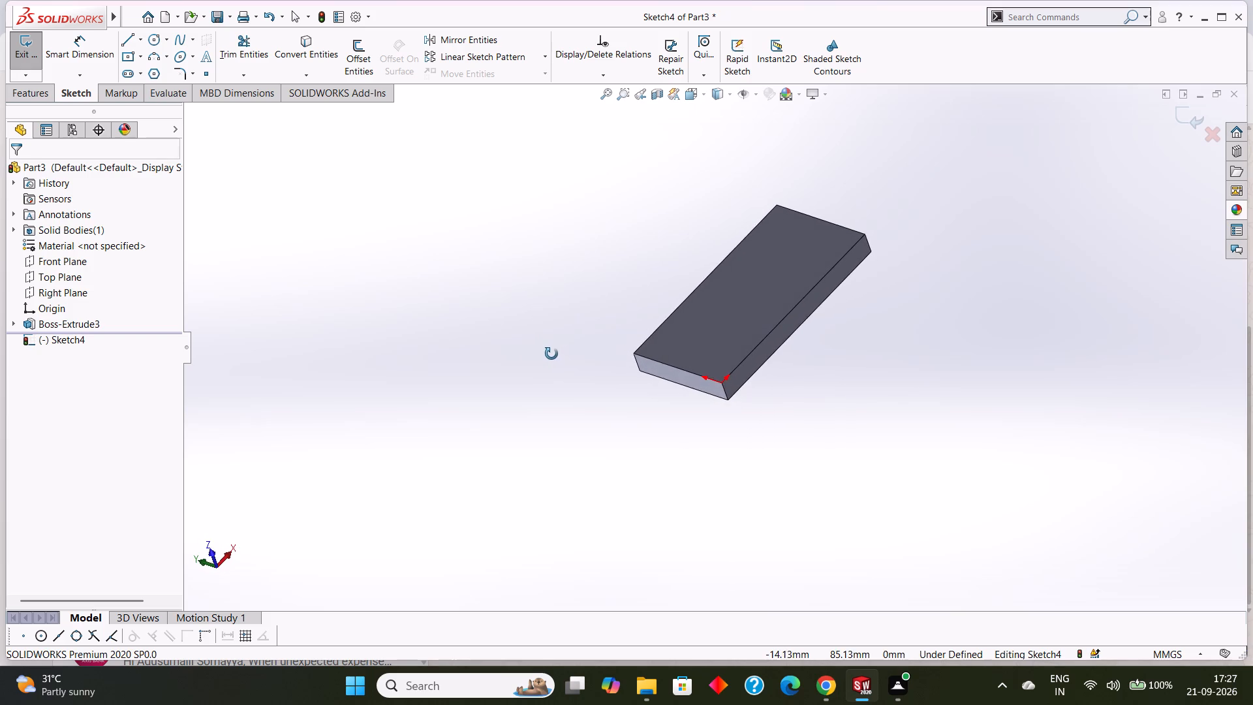
middle_click_drag(551, 354, 540, 372)
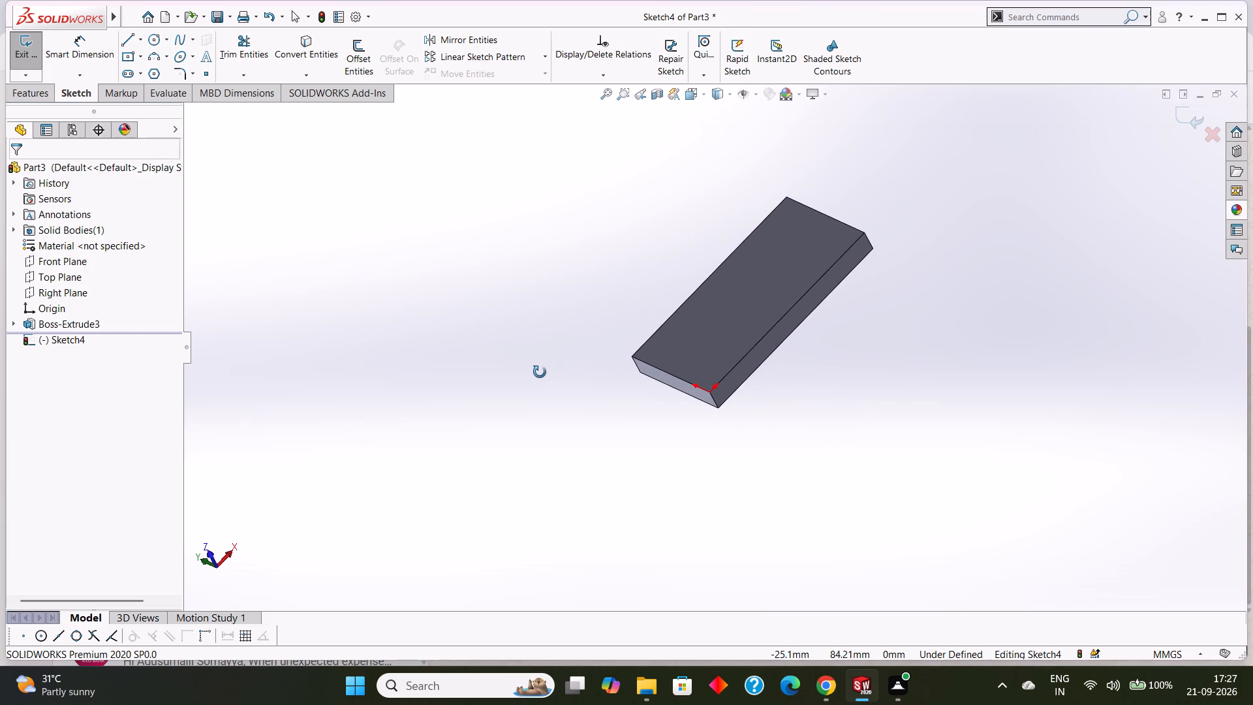
middle_click_drag(540, 372, 545, 391)
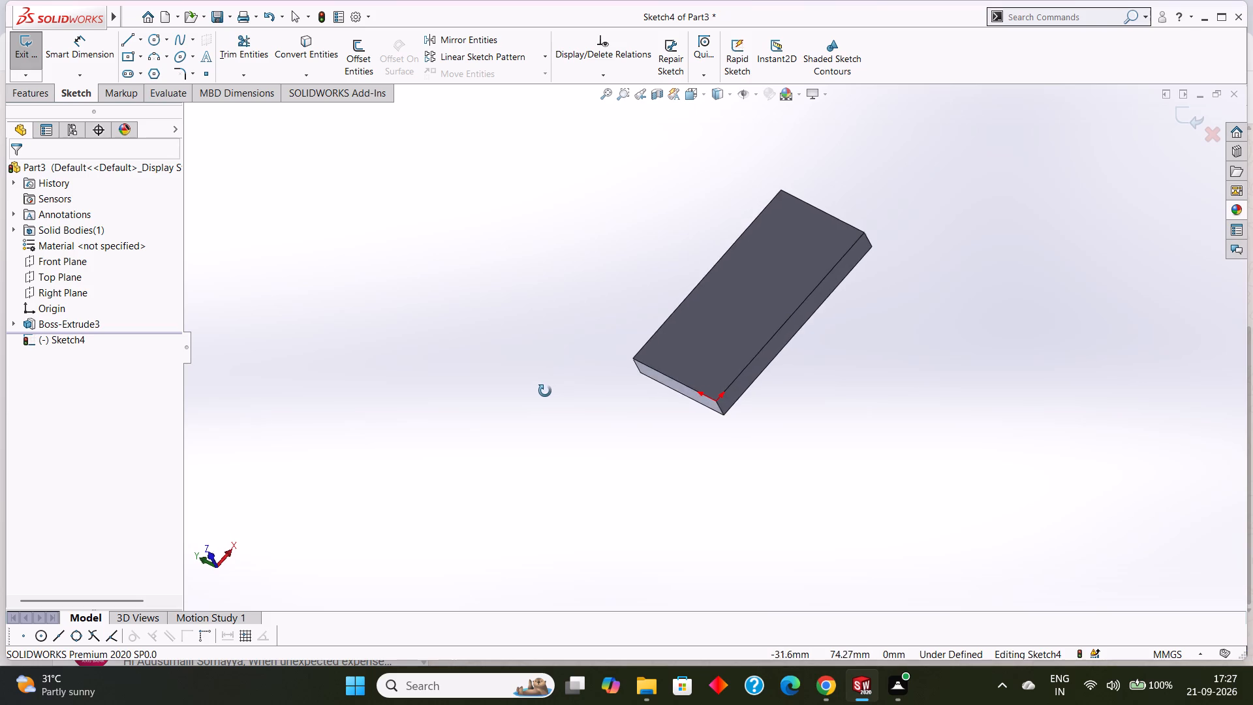
middle_click_drag(545, 391, 552, 403)
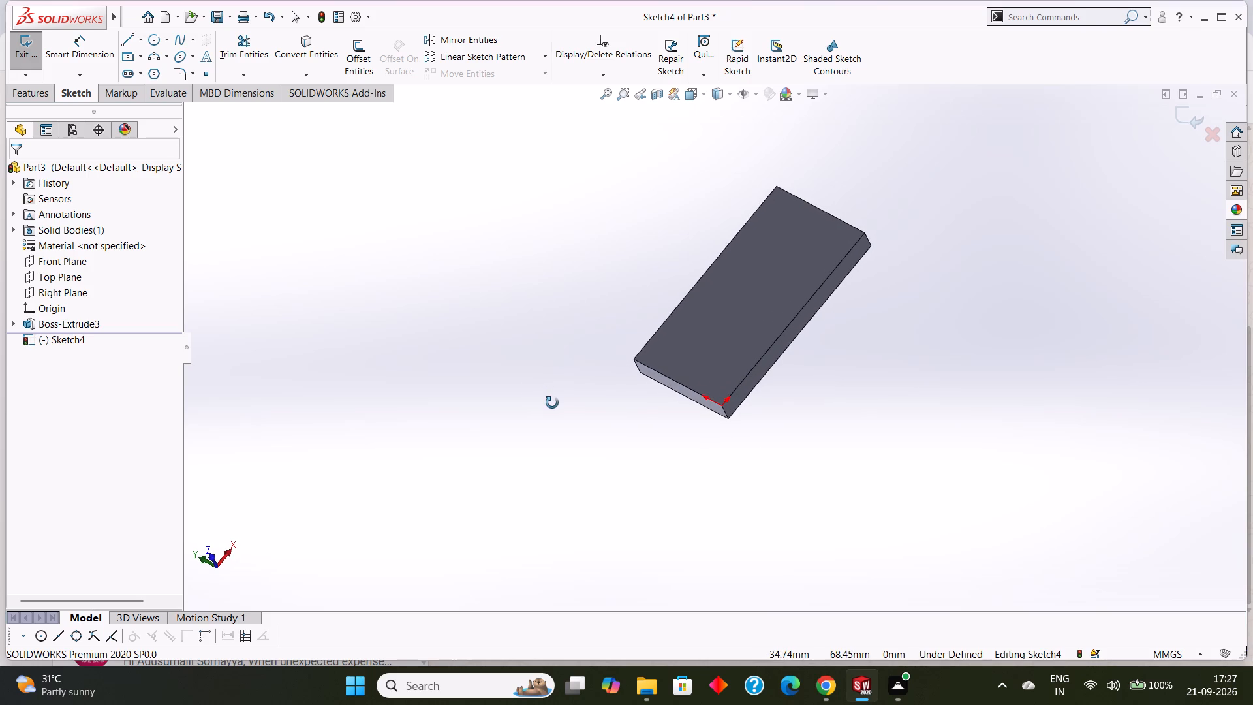
middle_click_drag(552, 403, 539, 390)
scroll(631, 428, "up", 1)
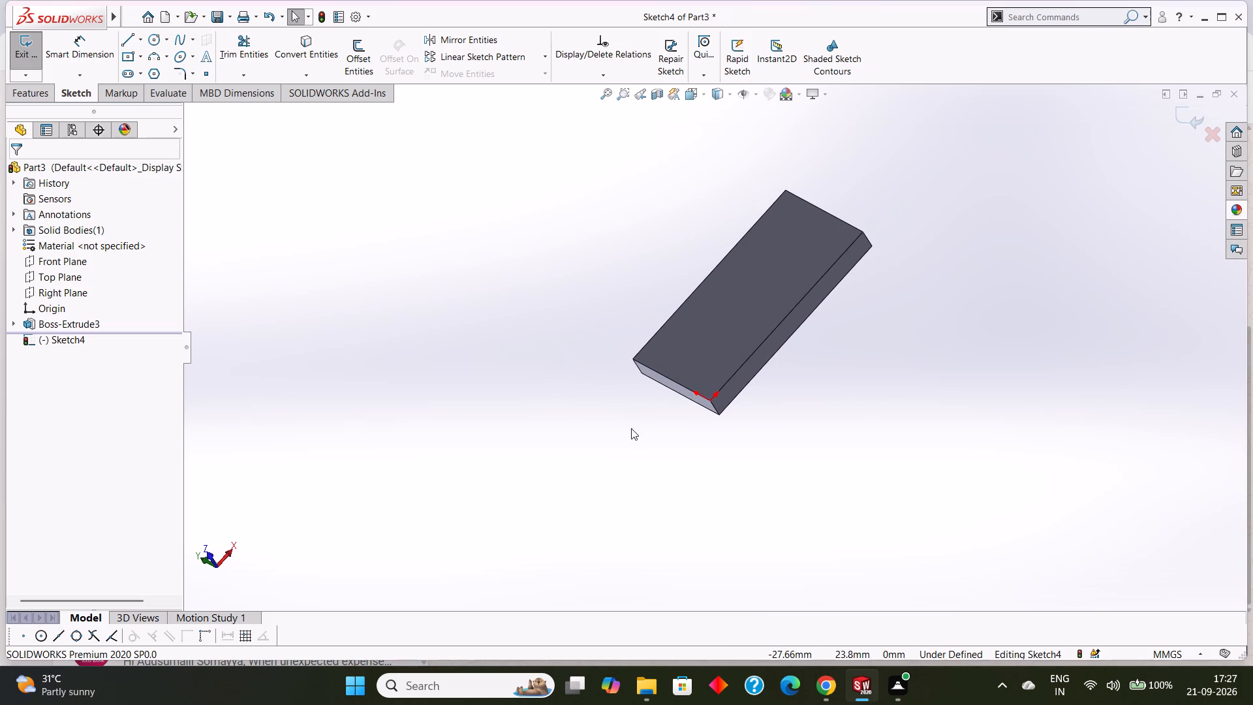
Examine the plate's large face and near end face from flatter and steeper angles, including close up on the end edge.
middle_click_drag(631, 428, 632, 373)
middle_click_drag(632, 373, 632, 358)
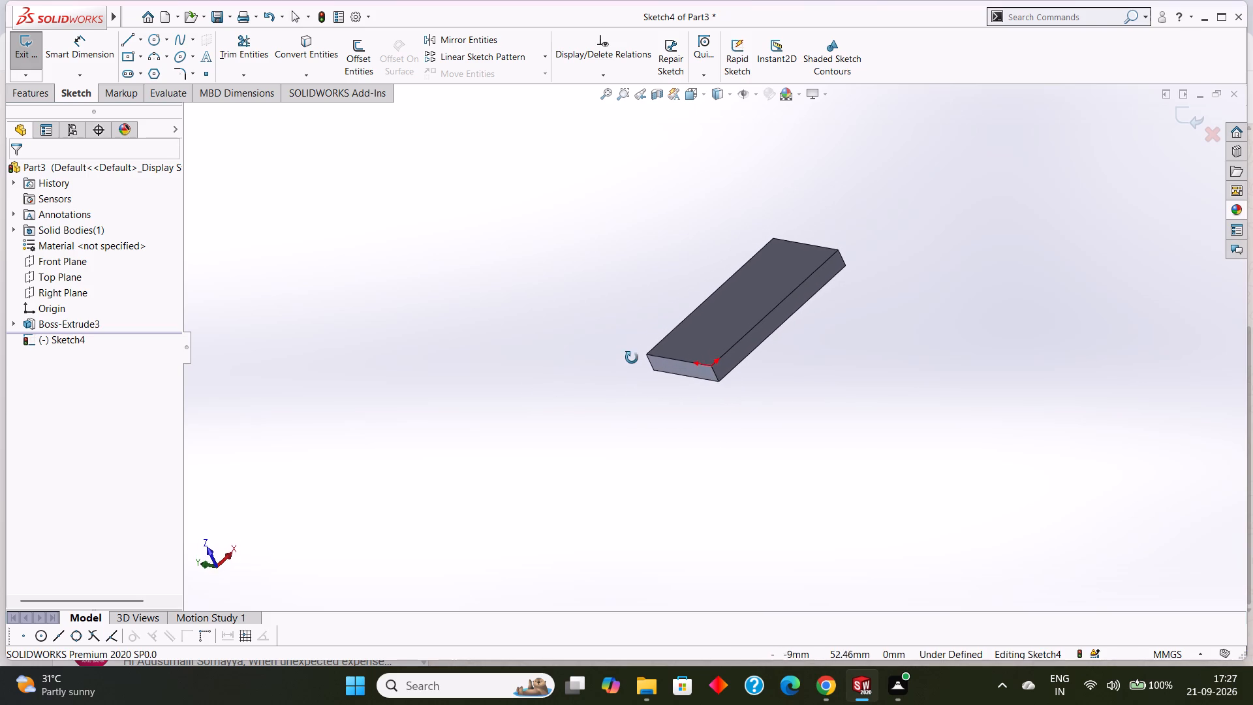
middle_click_drag(632, 358, 633, 349)
middle_click_drag(633, 345, 636, 371)
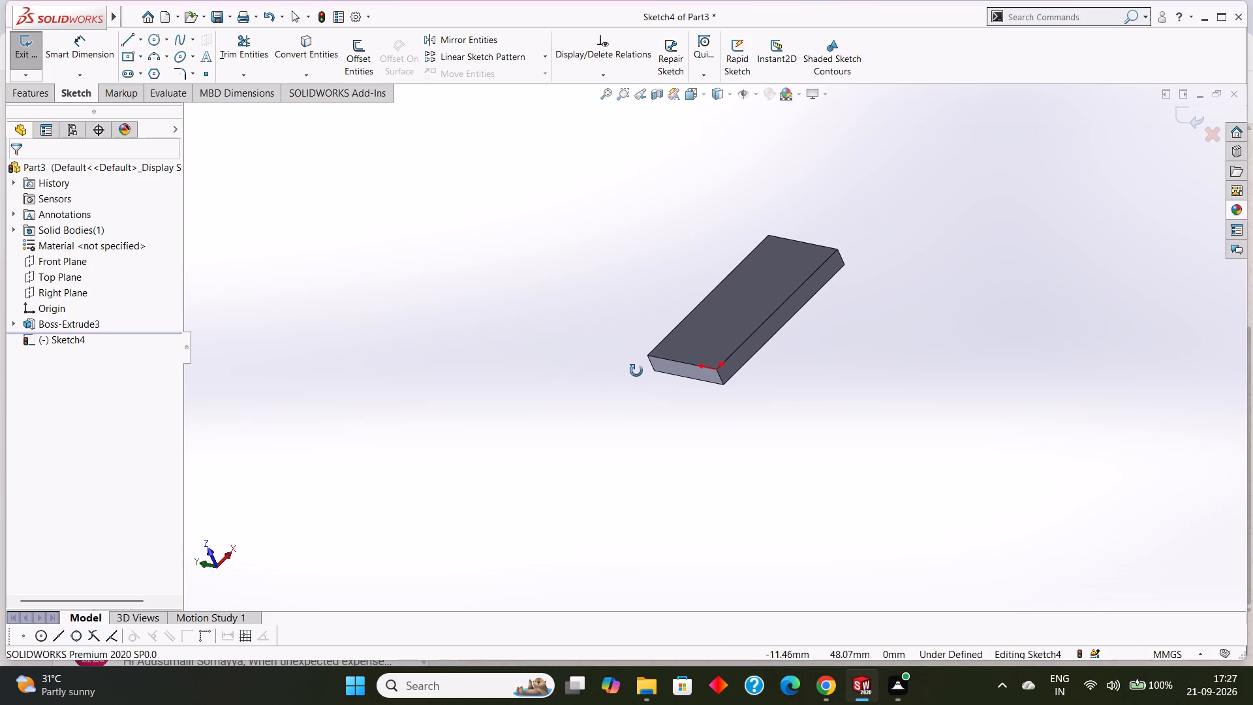
middle_click_drag(636, 371, 636, 401)
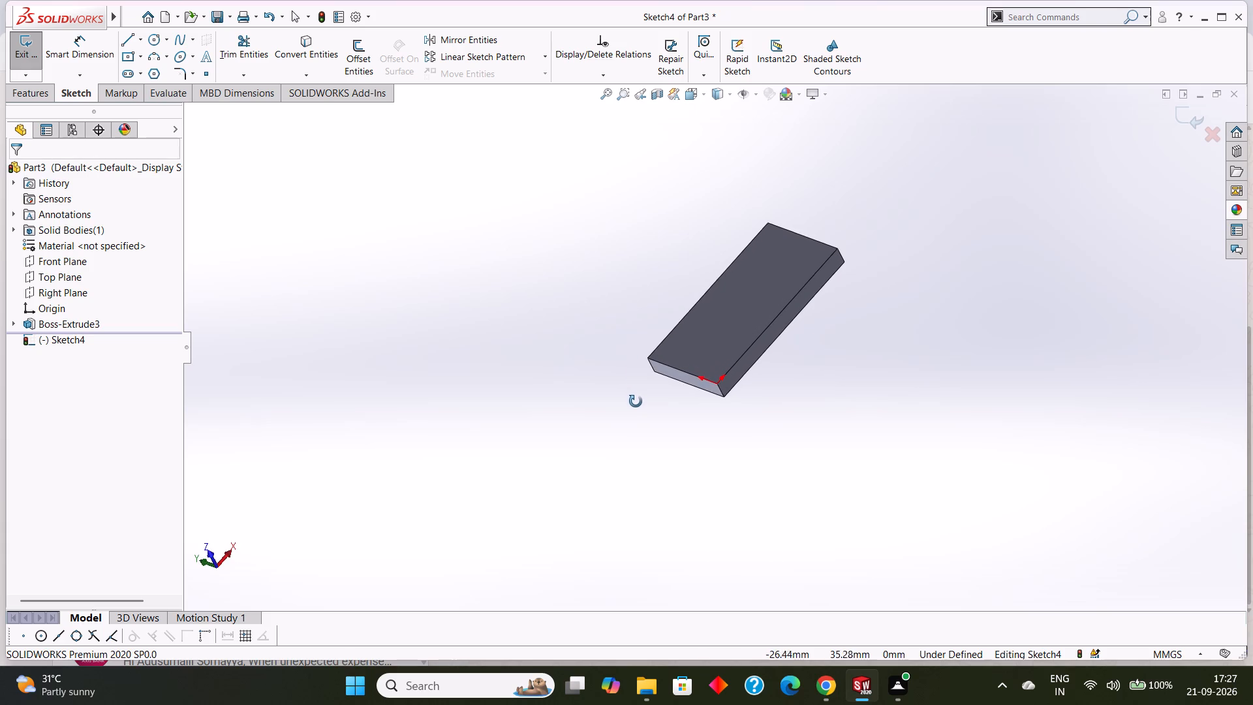
middle_click_drag(636, 401, 638, 399)
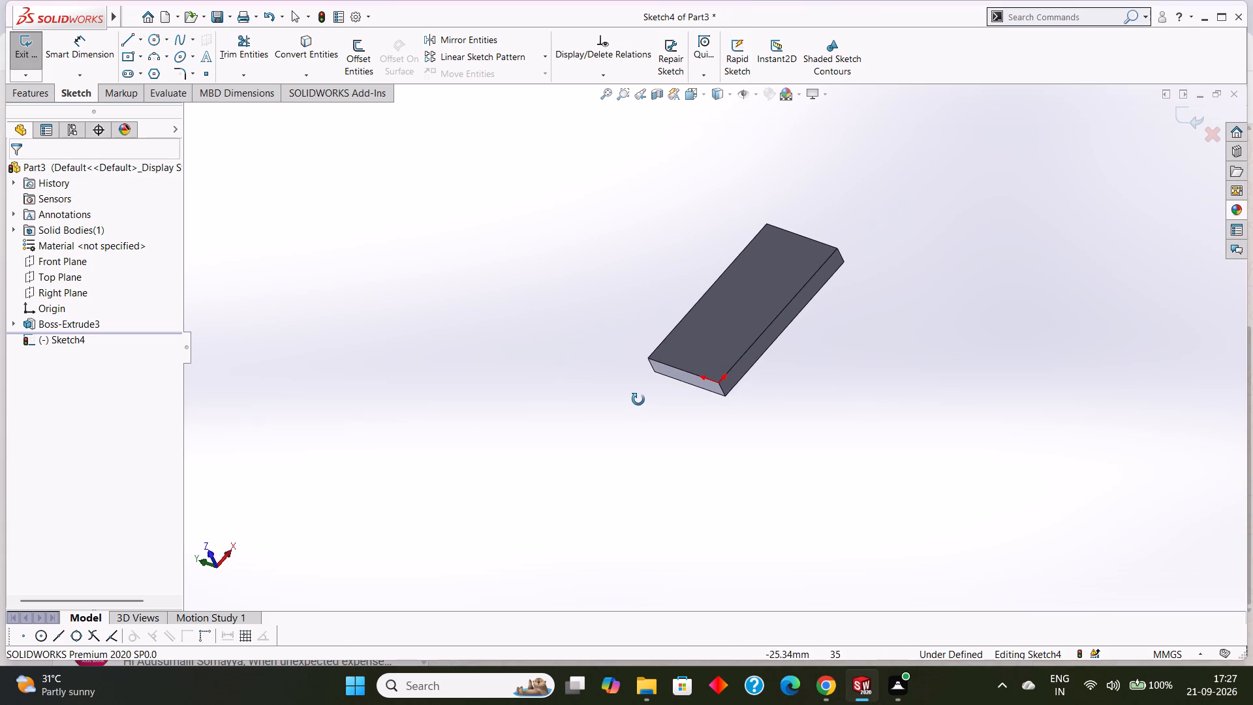
middle_click_drag(638, 399, 640, 413)
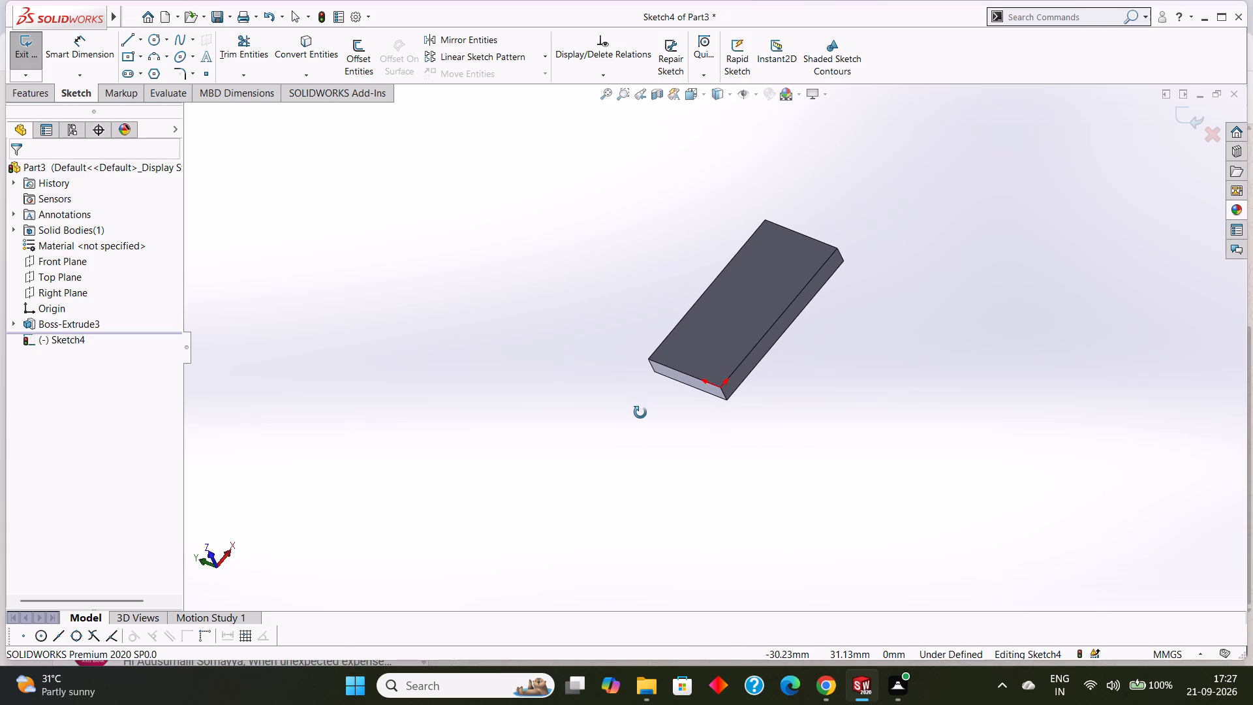
middle_click_drag(640, 413, 640, 418)
middle_click_drag(640, 418, 639, 416)
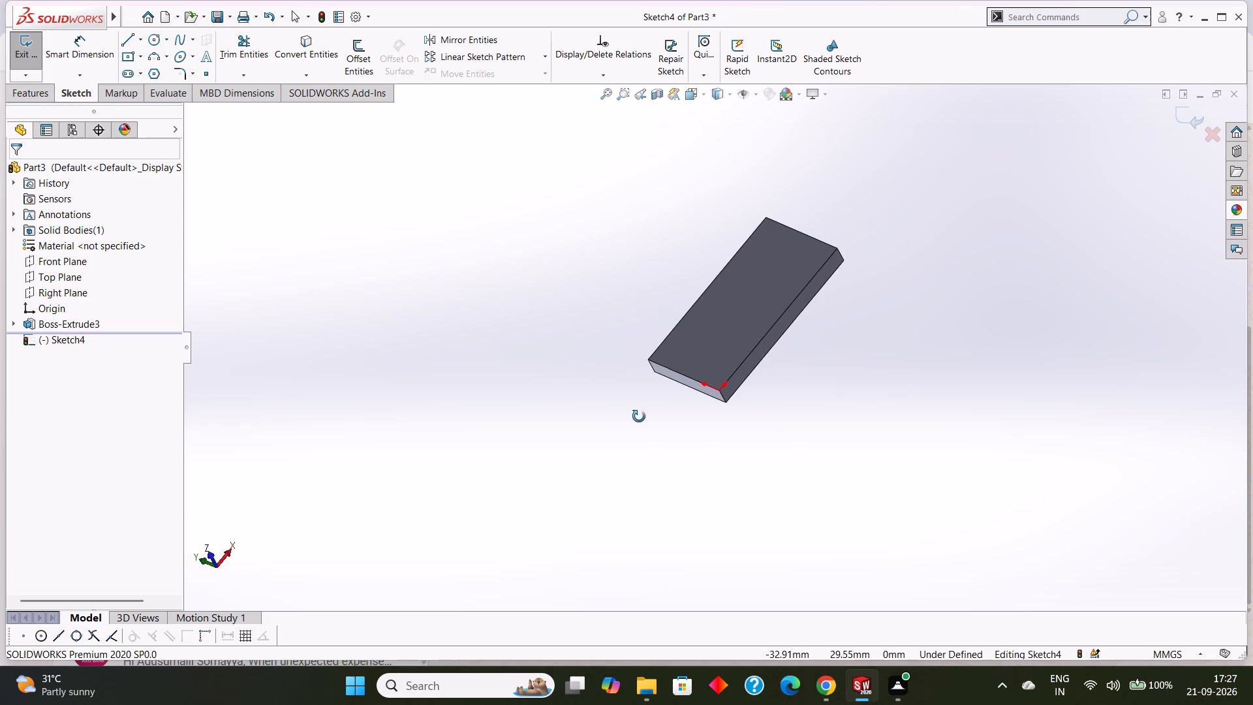
middle_click_drag(639, 416, 638, 406)
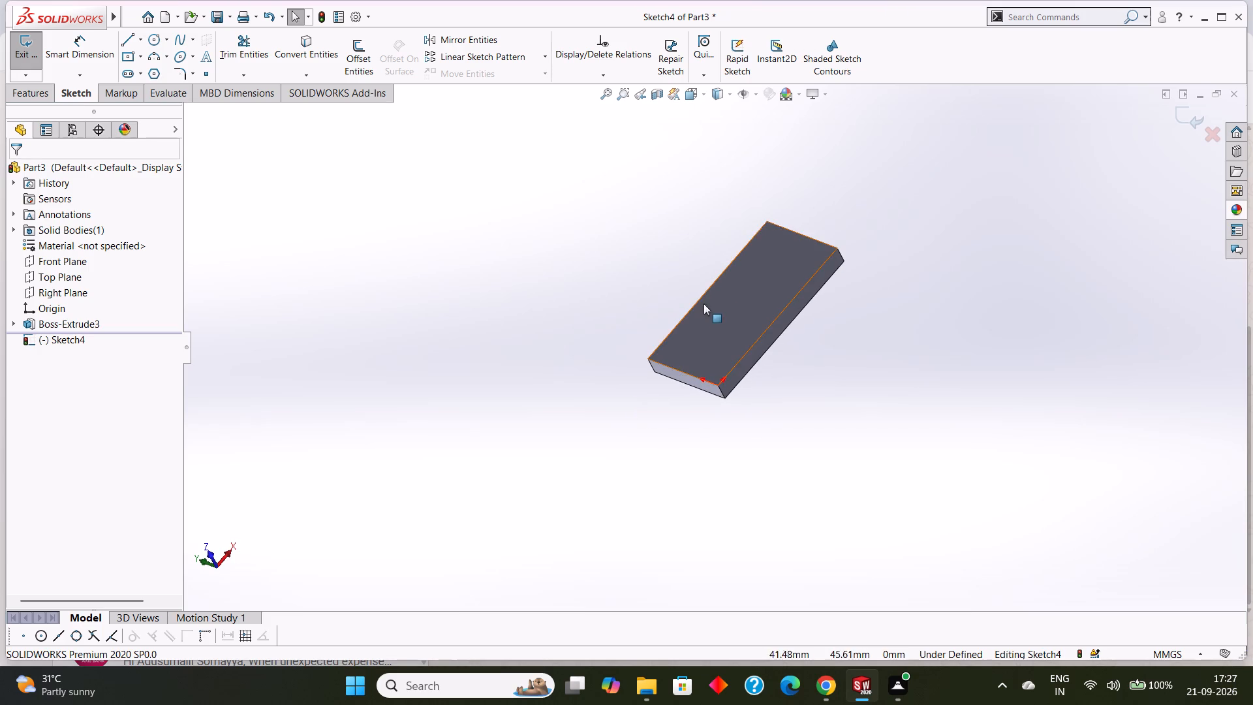
scroll(717, 297, "up", 1)
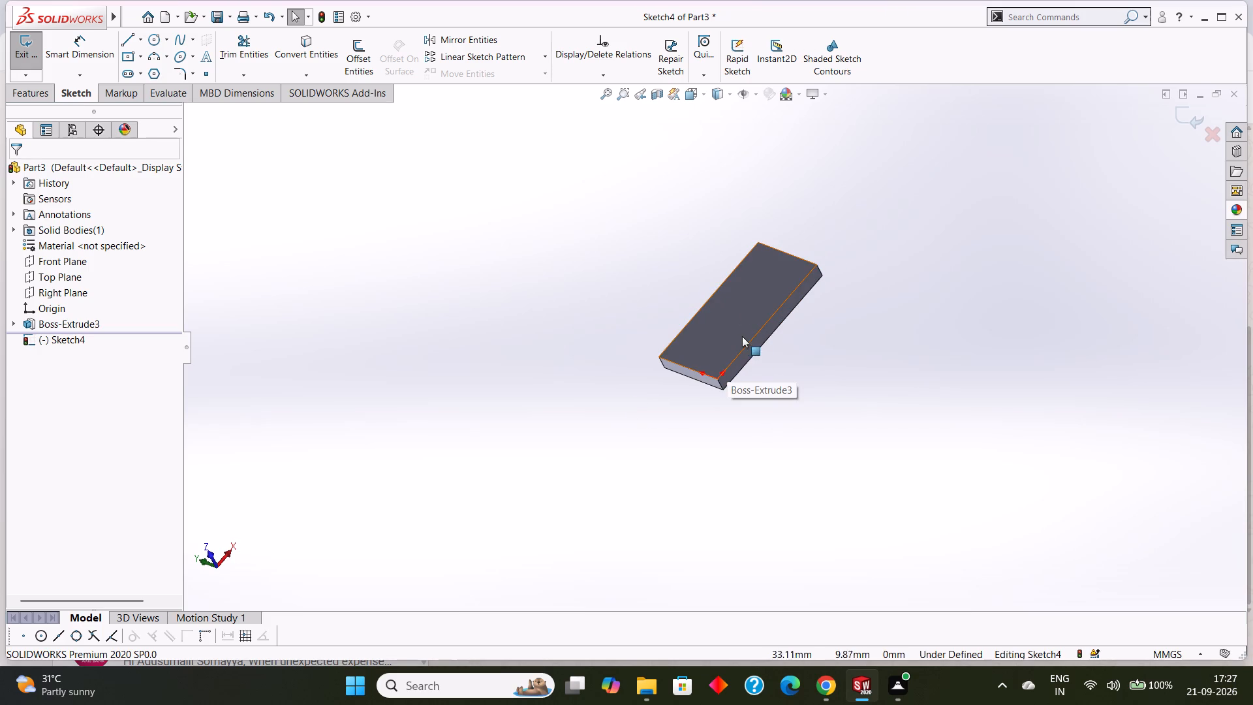
scroll(742, 336, "down", 1)
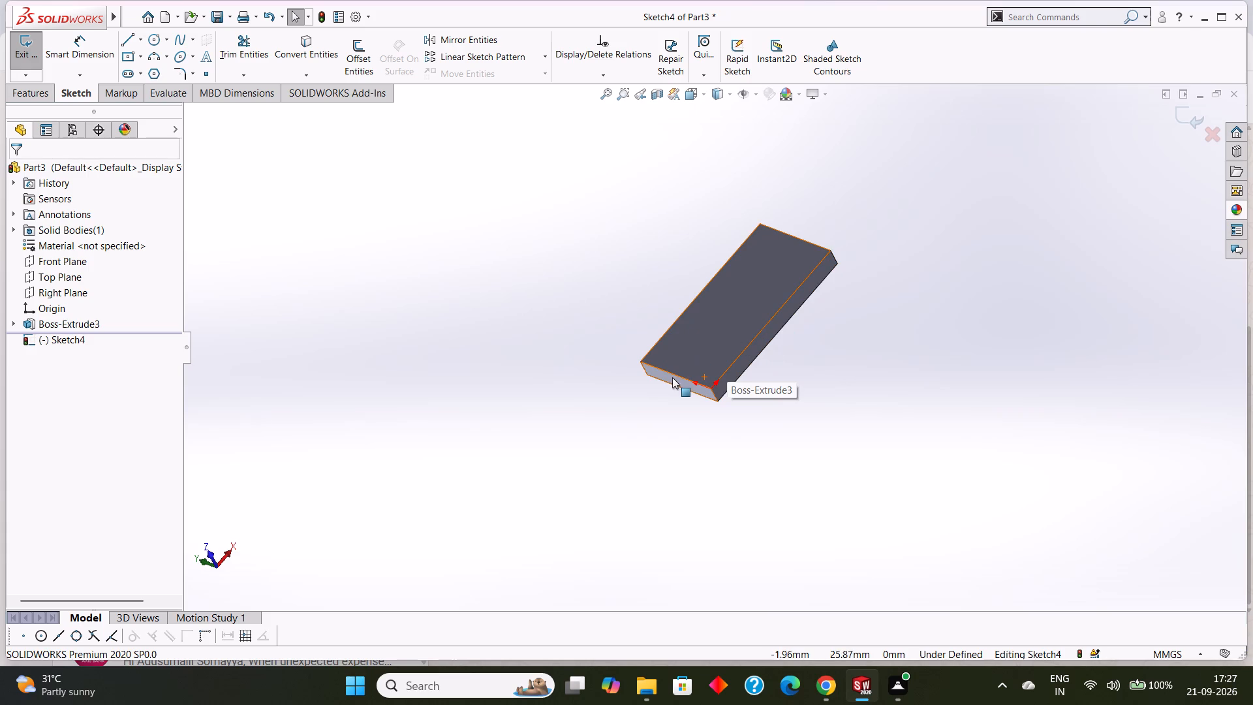
scroll(677, 377, "down", 2)
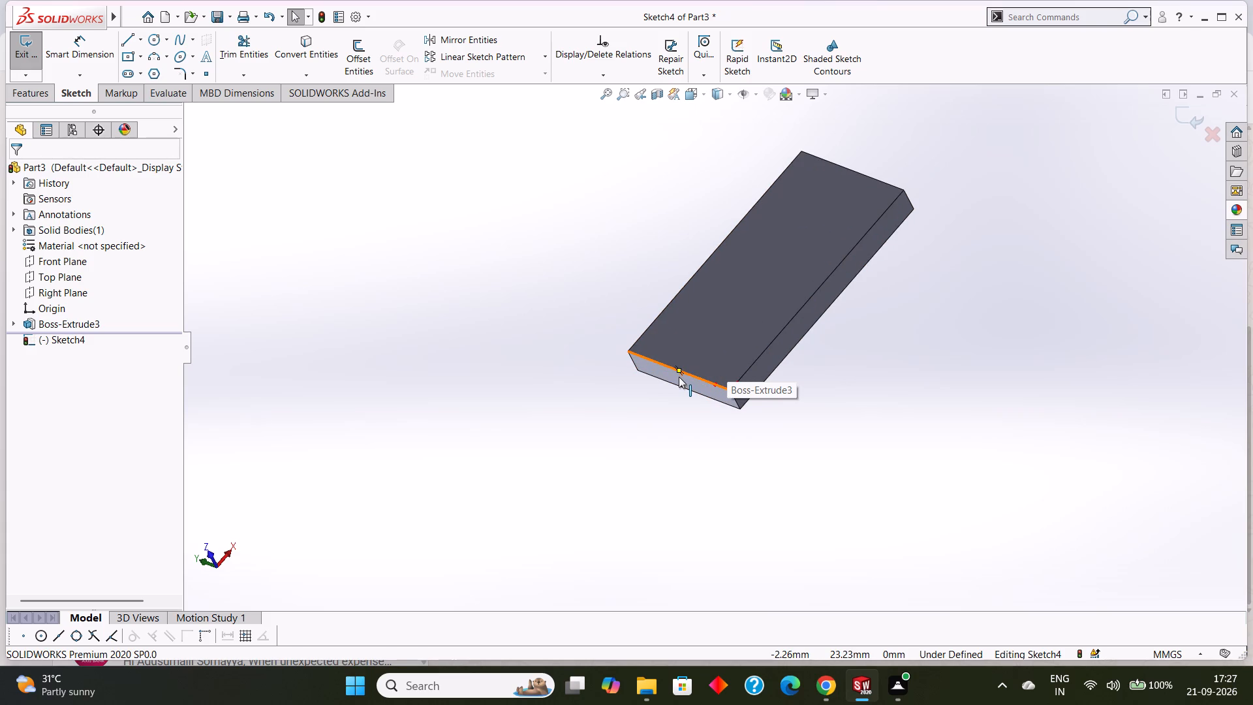
scroll(679, 377, "down", 1)
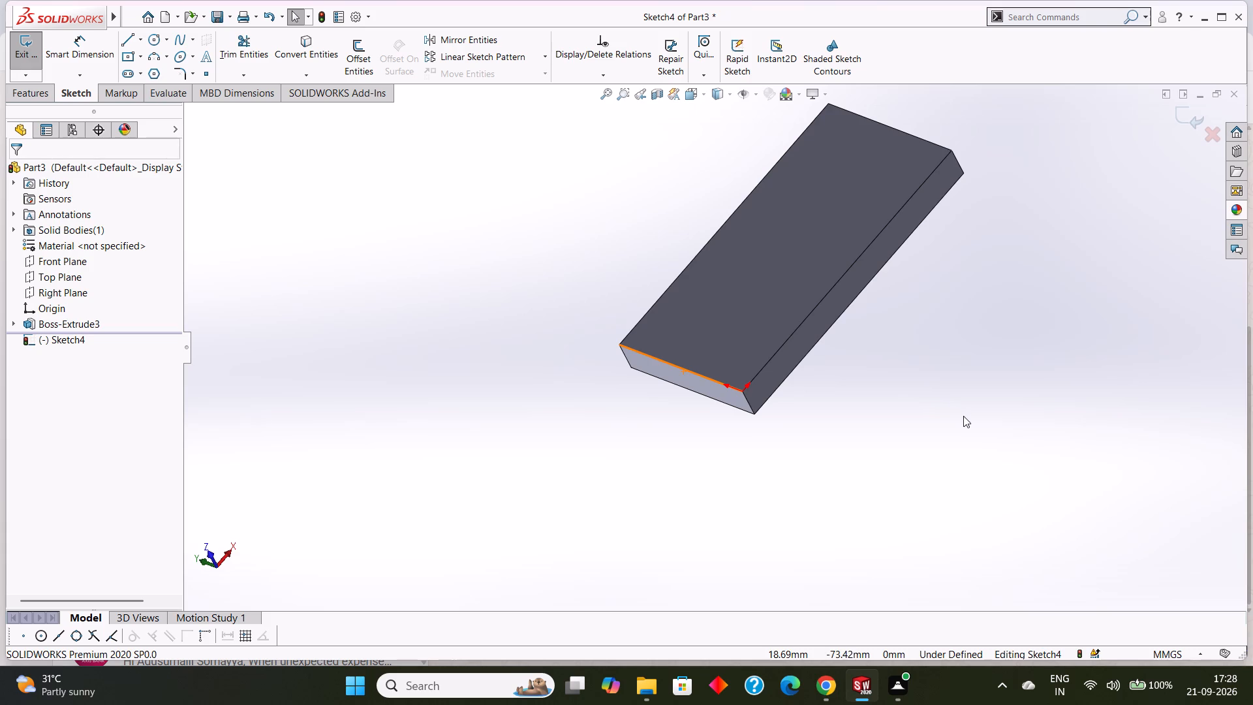
Examine the plate's long side face and near end corner from a low angle, both close up and as a whole.
middle_click_drag(963, 416, 952, 388)
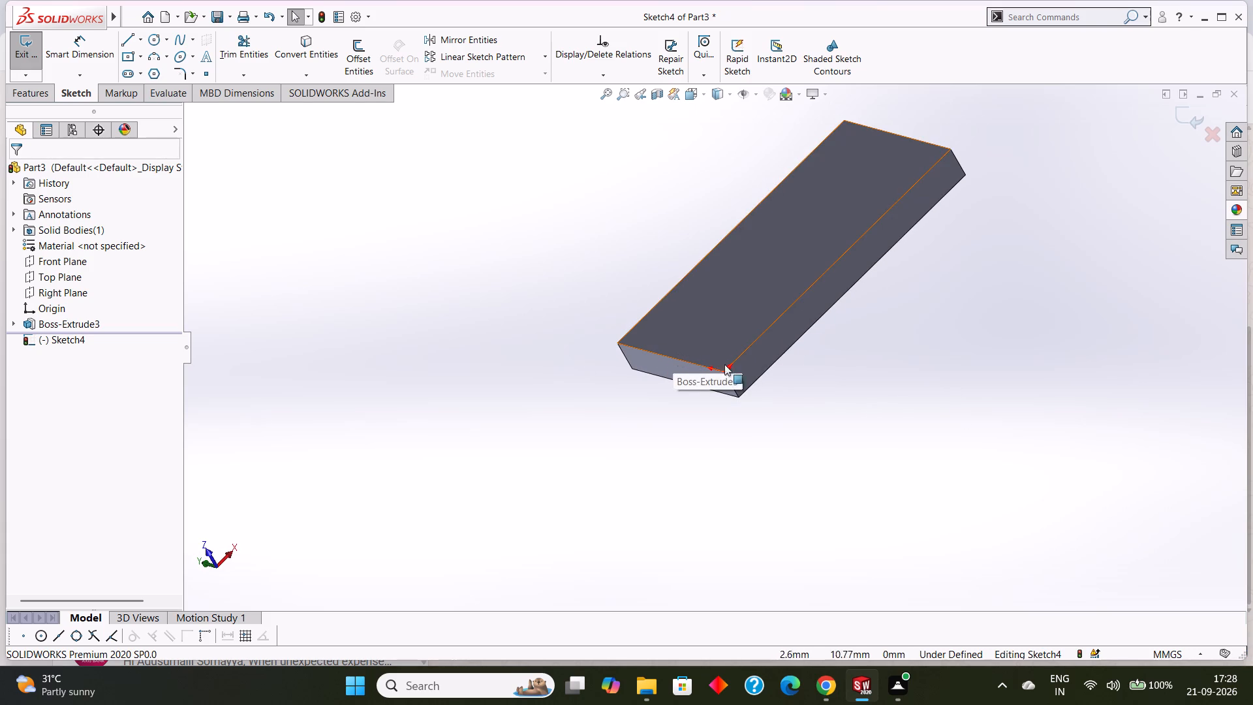
middle_click(841, 411)
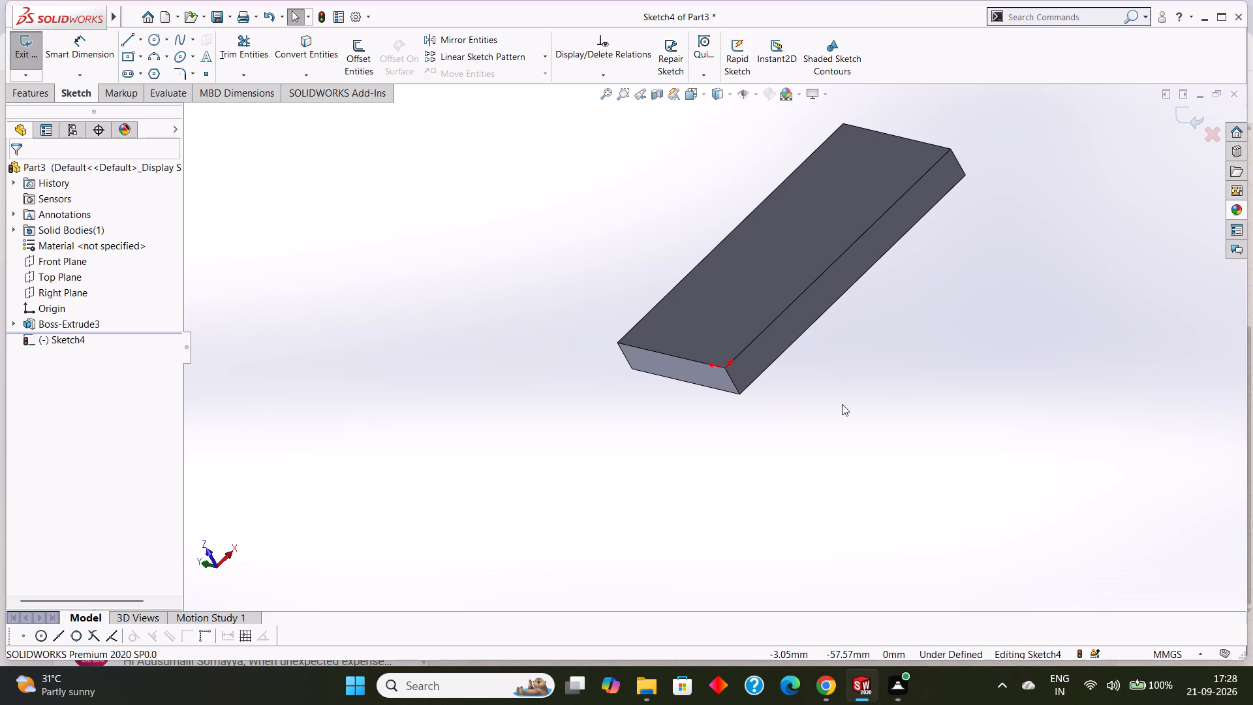
middle_click_drag(842, 404, 842, 382)
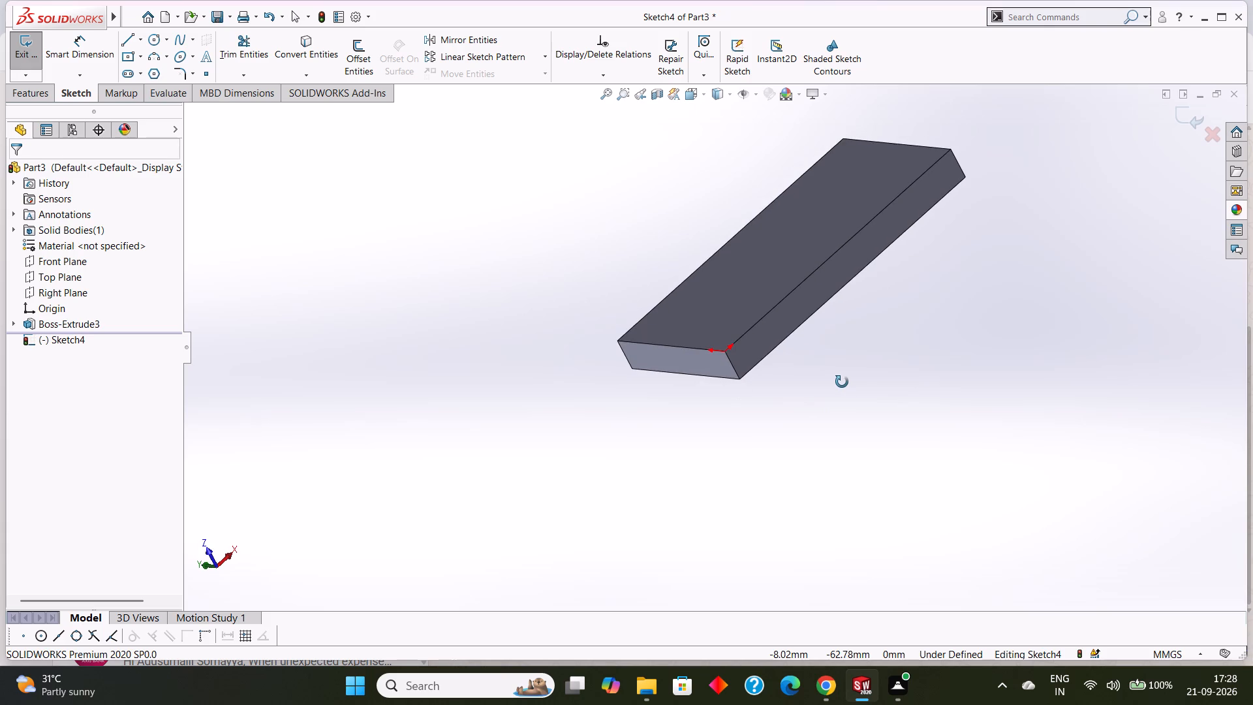
middle_click_drag(842, 382, 835, 399)
scroll(835, 399, "up", 1)
scroll(803, 271, "down", 2)
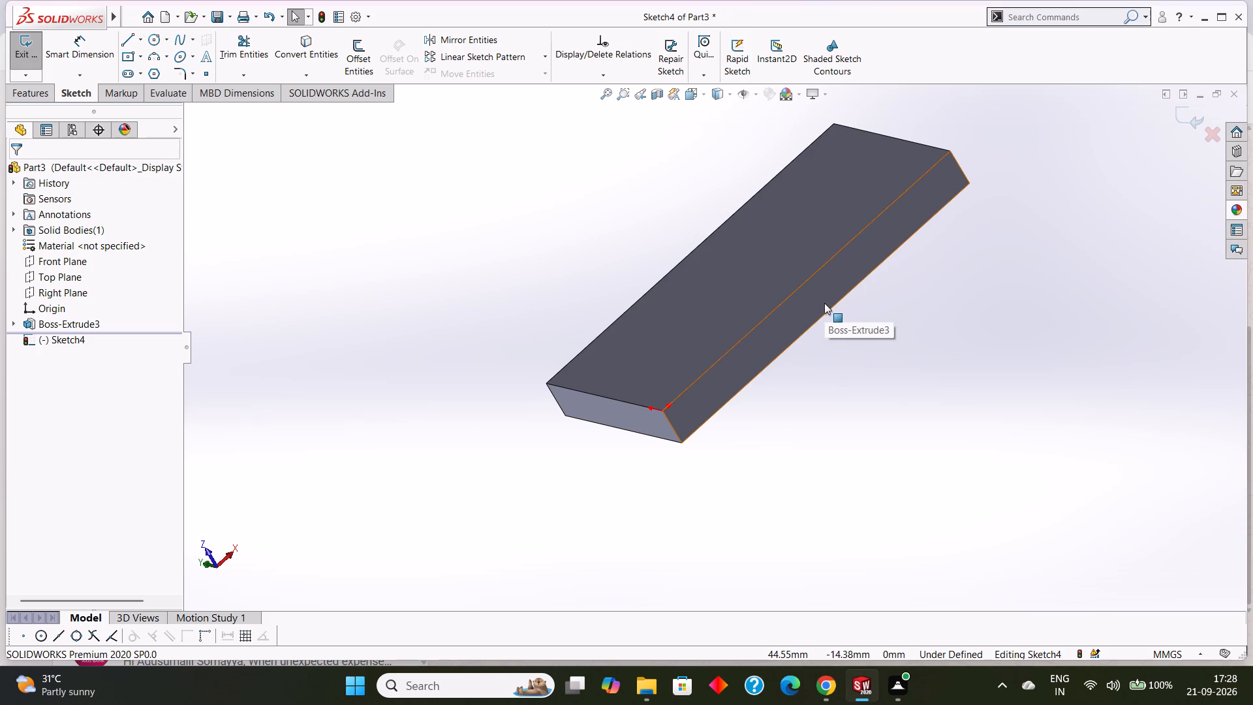
scroll(824, 303, "up", 1)
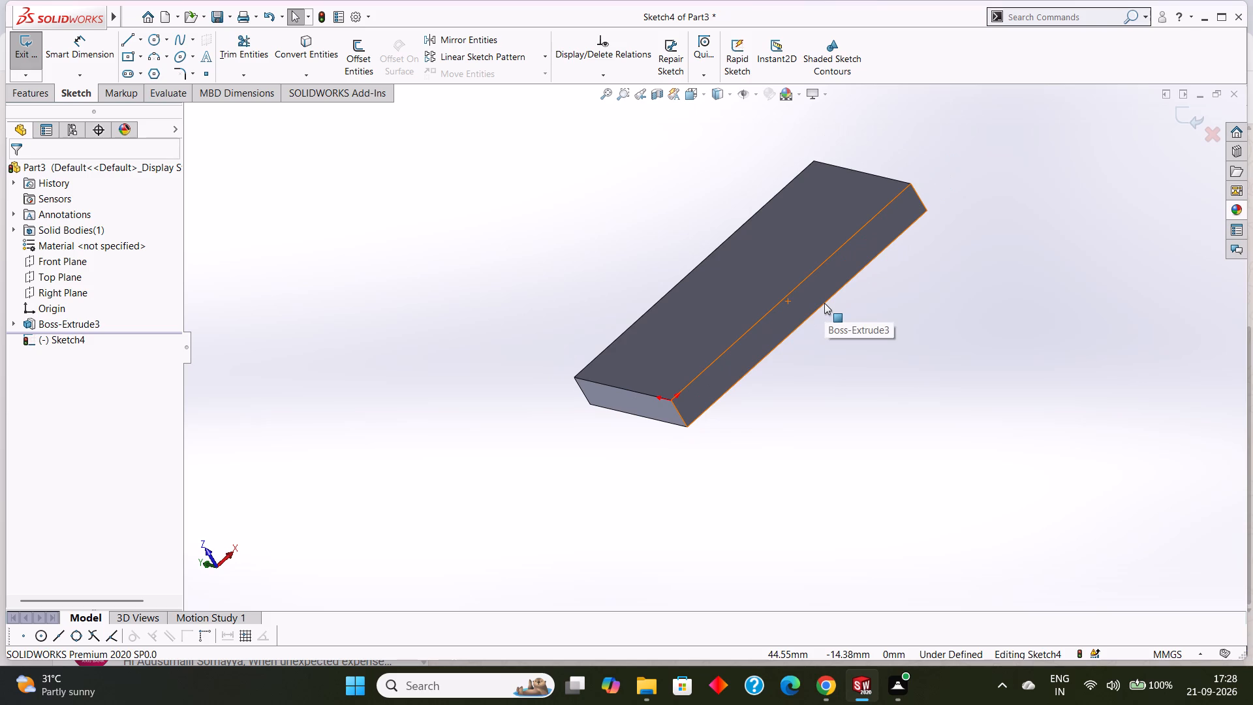
scroll(824, 303, "up", 1)
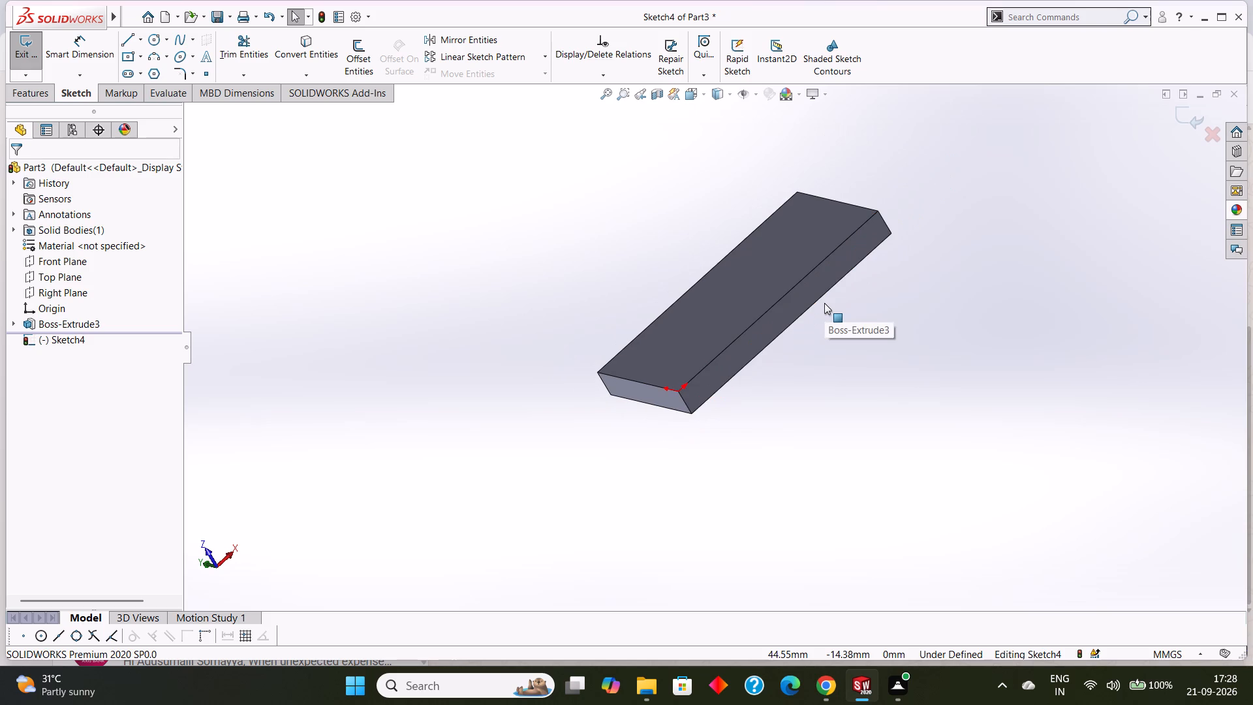
scroll(825, 303, "up", 1)
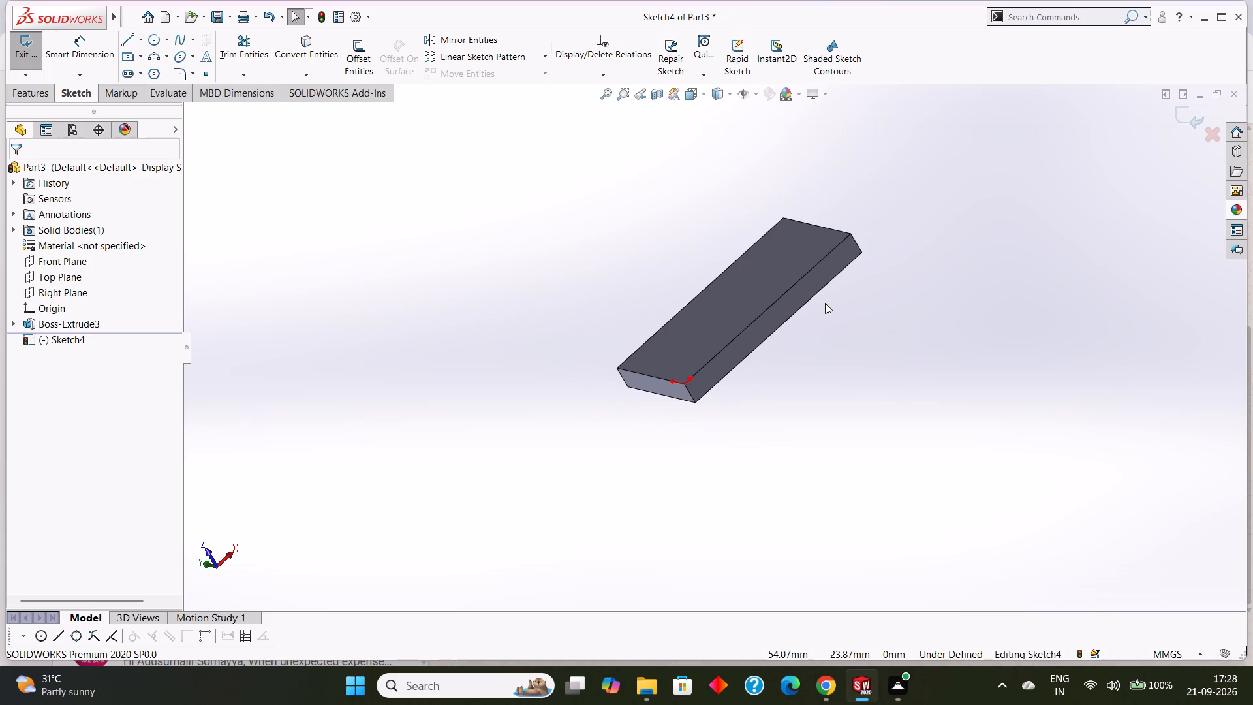
scroll(825, 303, "up", 1)
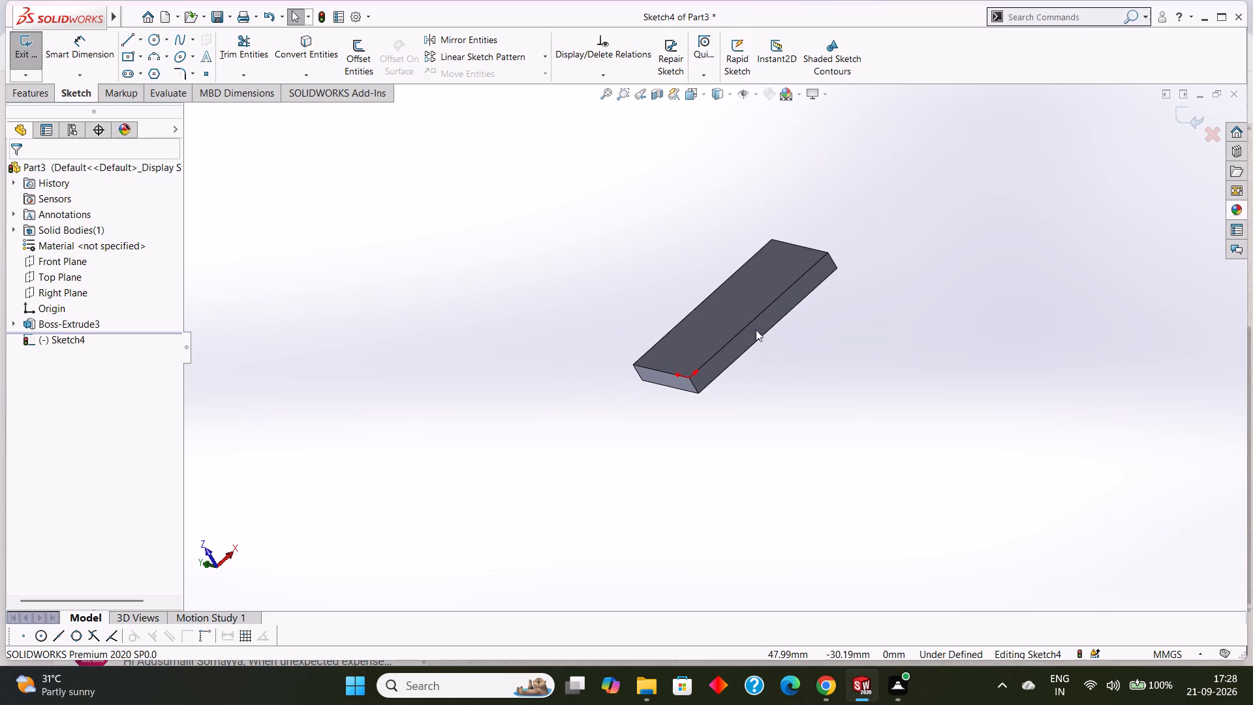
Undo the empty sketch on the plate's large face and the plate's extrusion, returning to the base rectangle sketch.
key("ctrl+z")
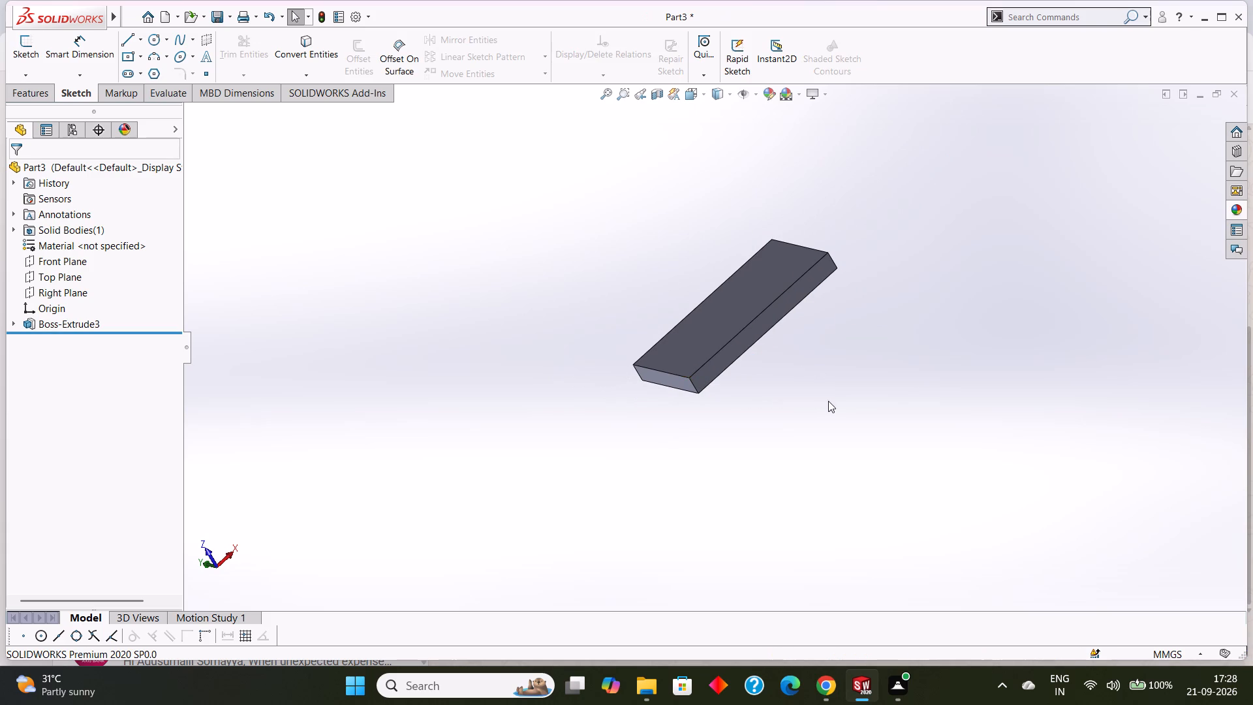
key("ctrl+z")
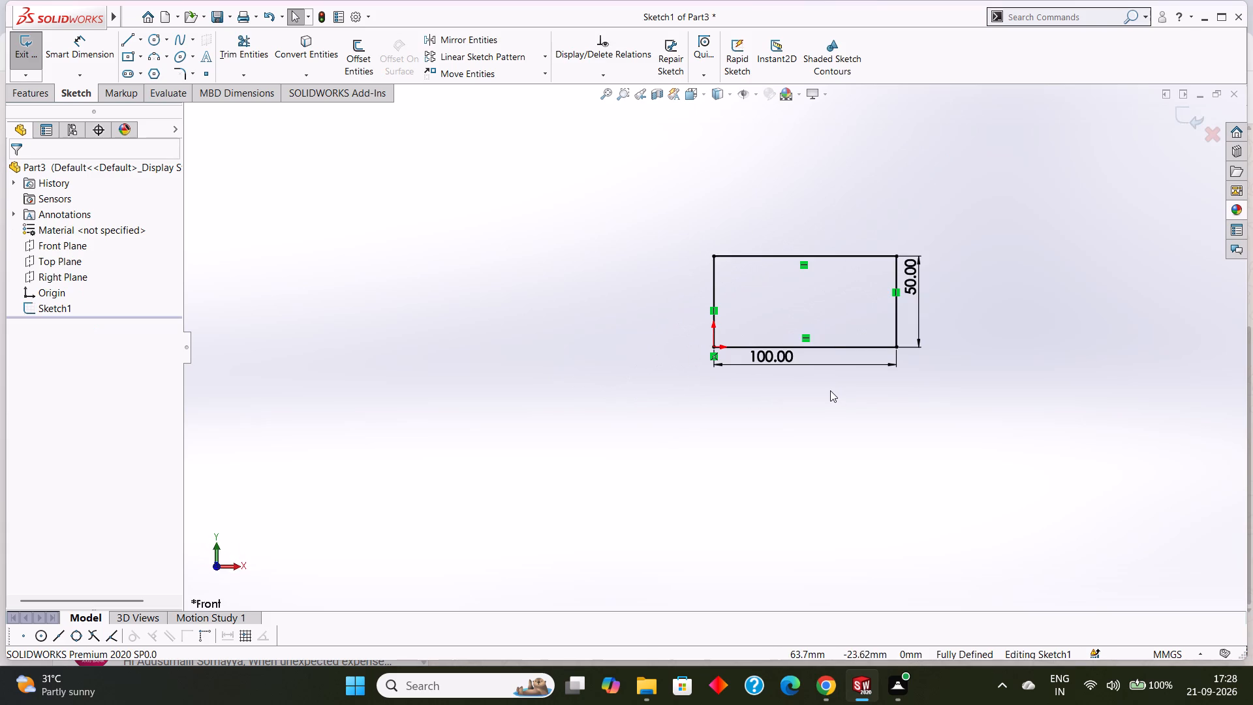
Undo the change that set the base rectangle's vertical dimension to 50 mm.
key("ctrl+z")
key("ctrl+z")
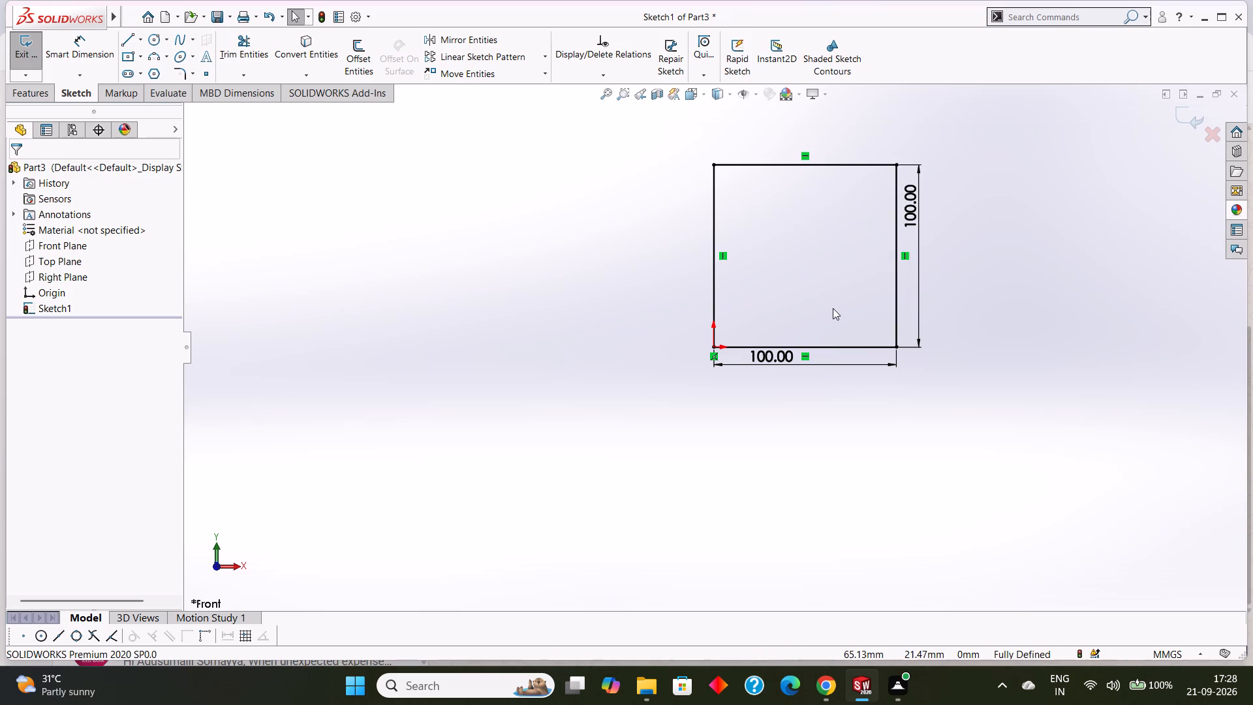
Undo the remaining vertical dimension changes on the base rectangle, back to before that dimension was added.
key("ctrl+z")
key("ctrl+z")
key("ctrl+z")
key("ctrl+z")
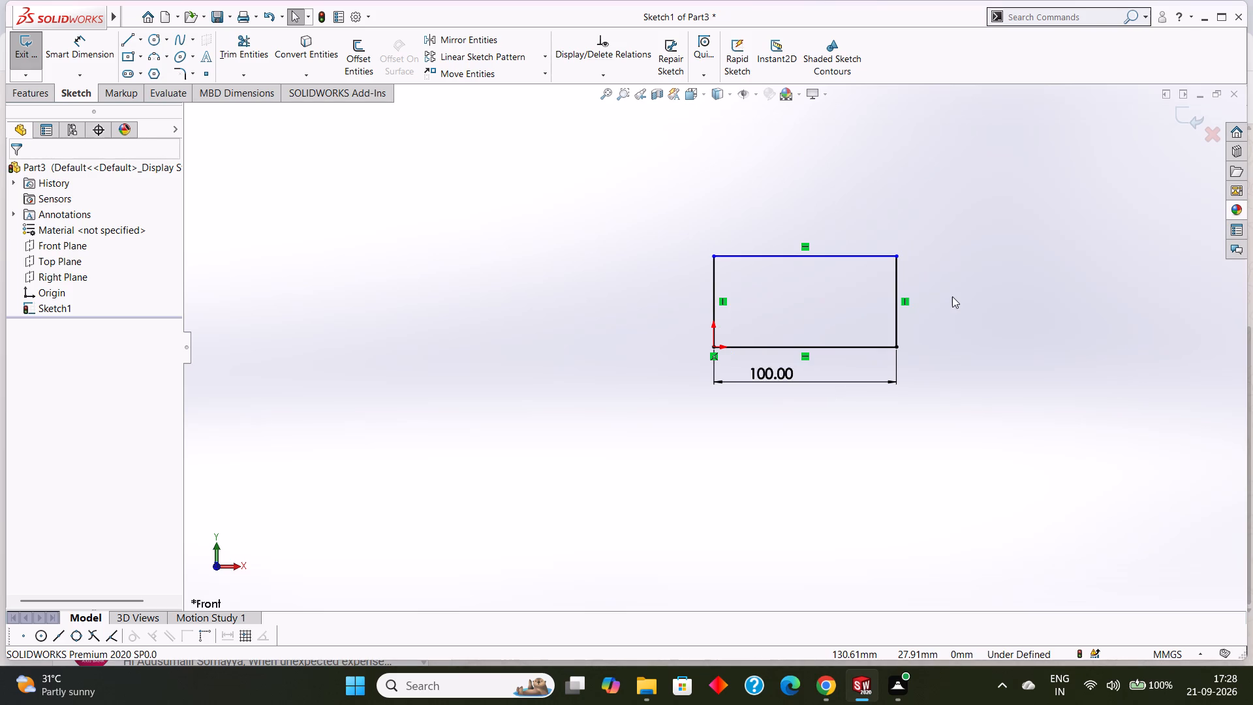
Delete the rectangle's top edge and both vertical sides, keeping only the 100 mm bottom line.
right_click(801, 258)
left_click(853, 471)
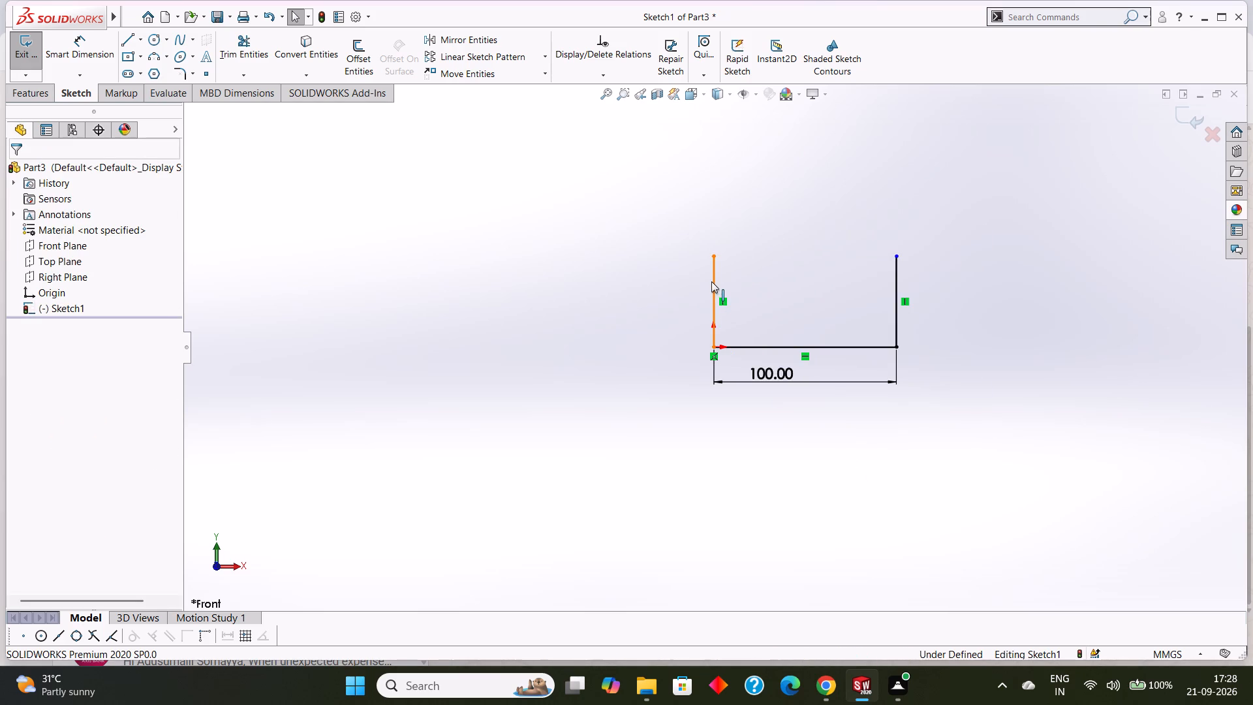
right_click(711, 281)
left_click(765, 485)
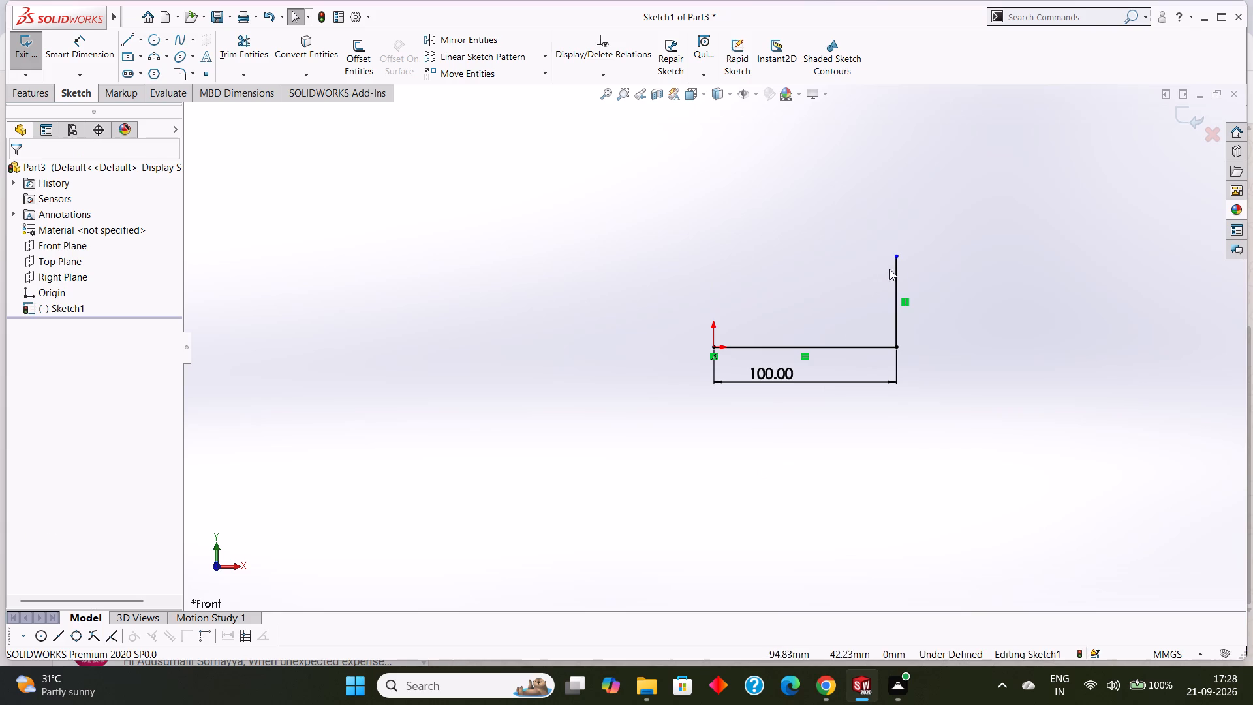
right_click(897, 264)
left_click(959, 471)
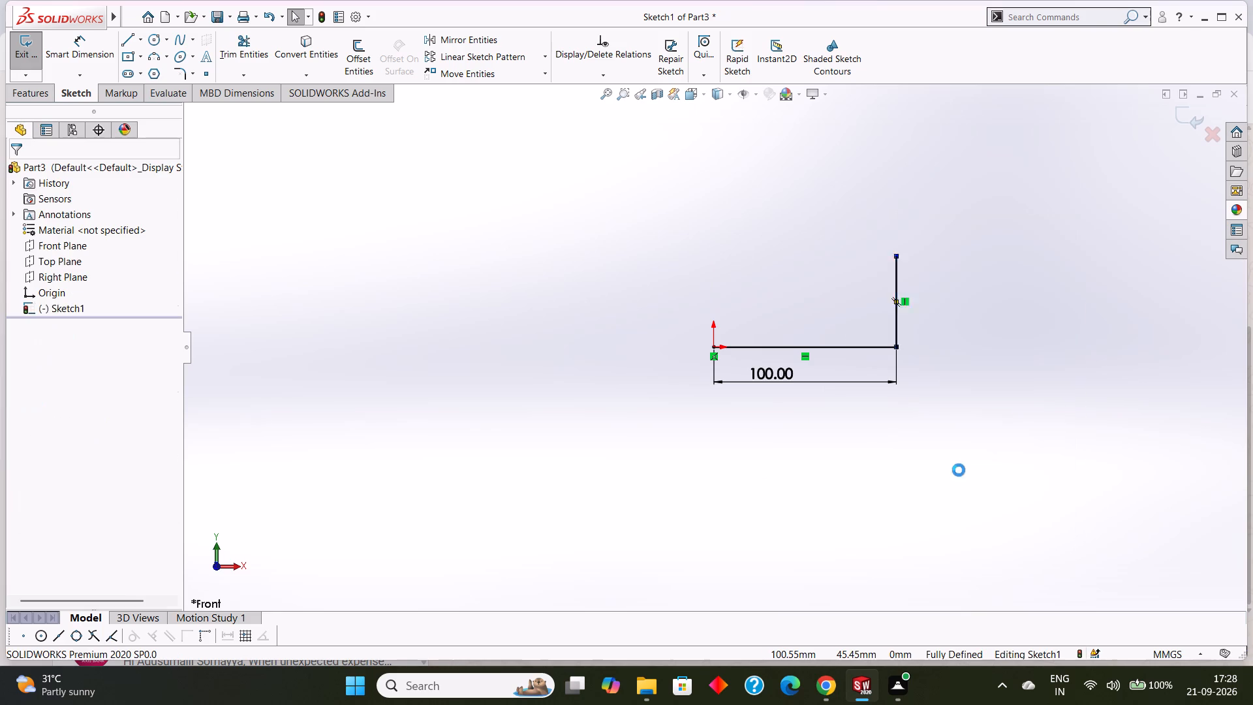
Sketch a 50 mm vertical centerline upward from the midpoint of the bottom line.
left_click(141, 43)
left_click(154, 70)
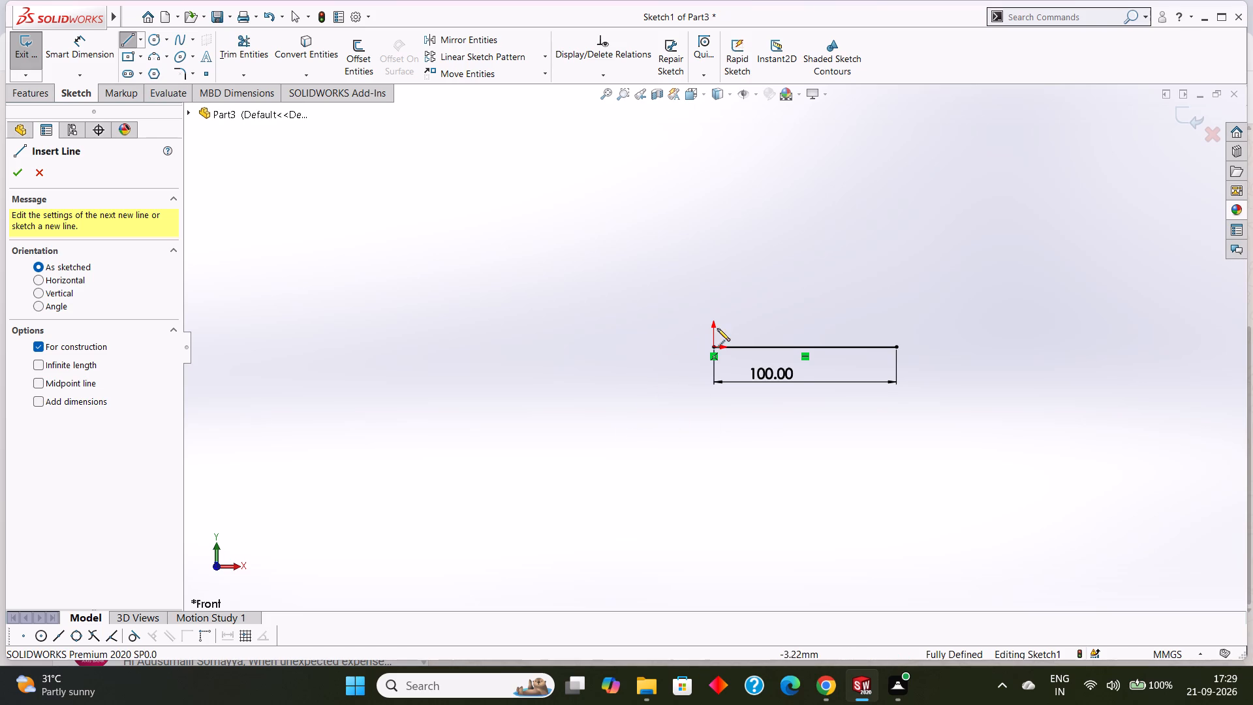
left_click(807, 346)
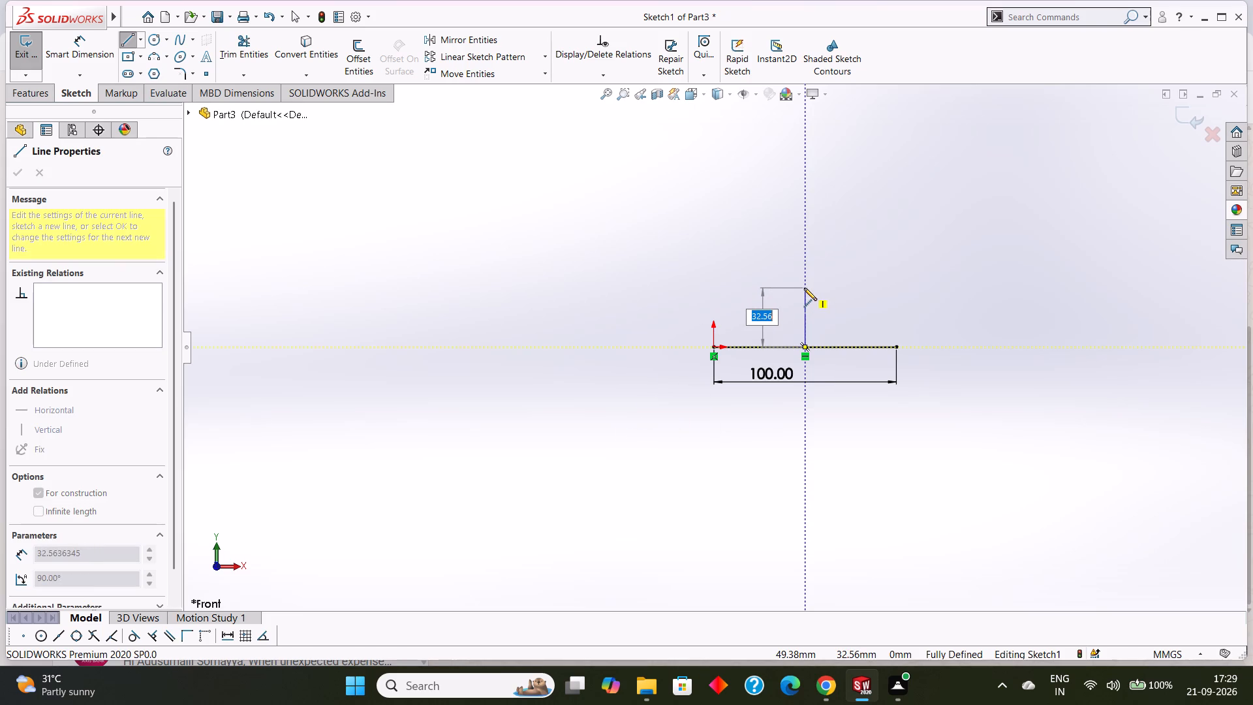
type("50")
key("Return")
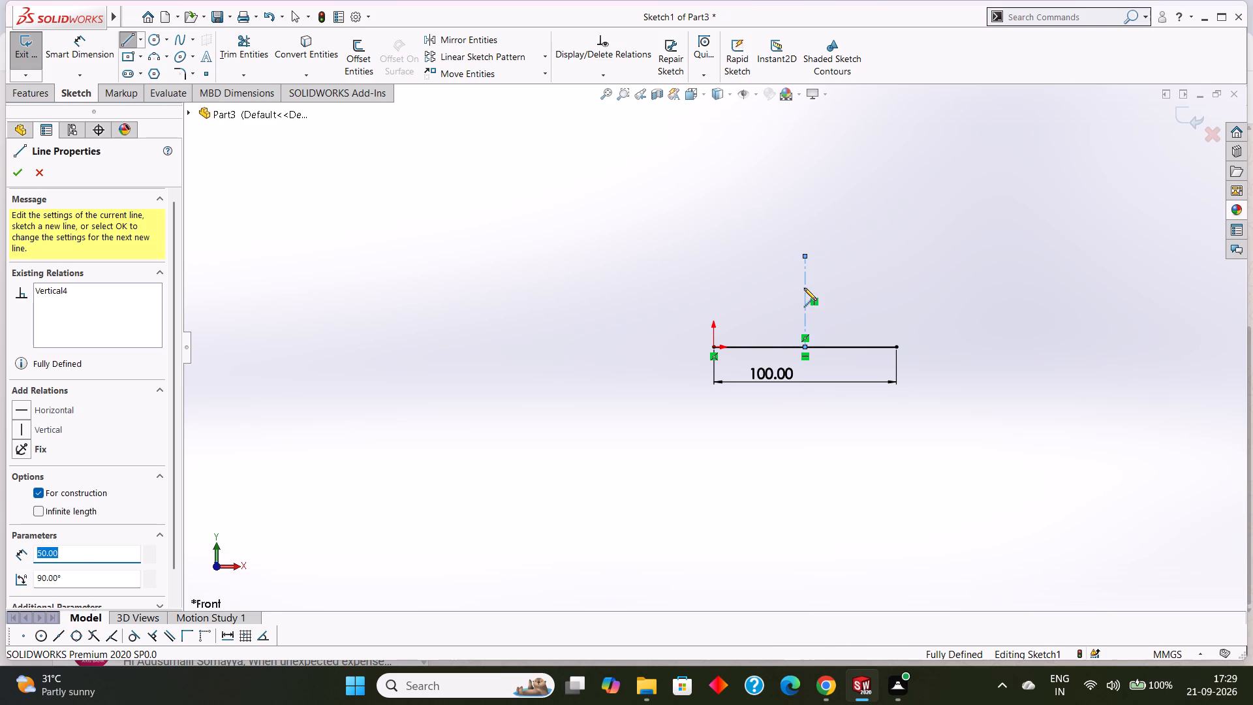
right_click(756, 254)
left_click(792, 261)
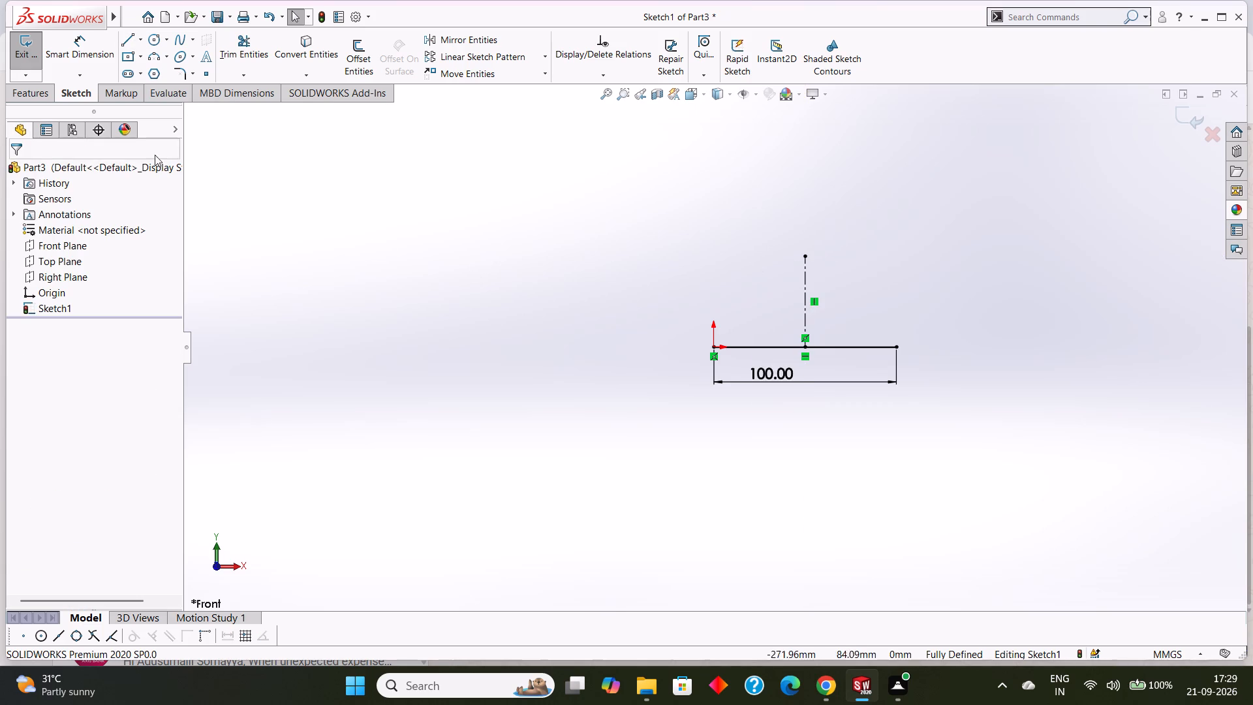
Sketch two 40 mm horizontal lines outward from the centerline's upper end, one to each side.
left_click(119, 35)
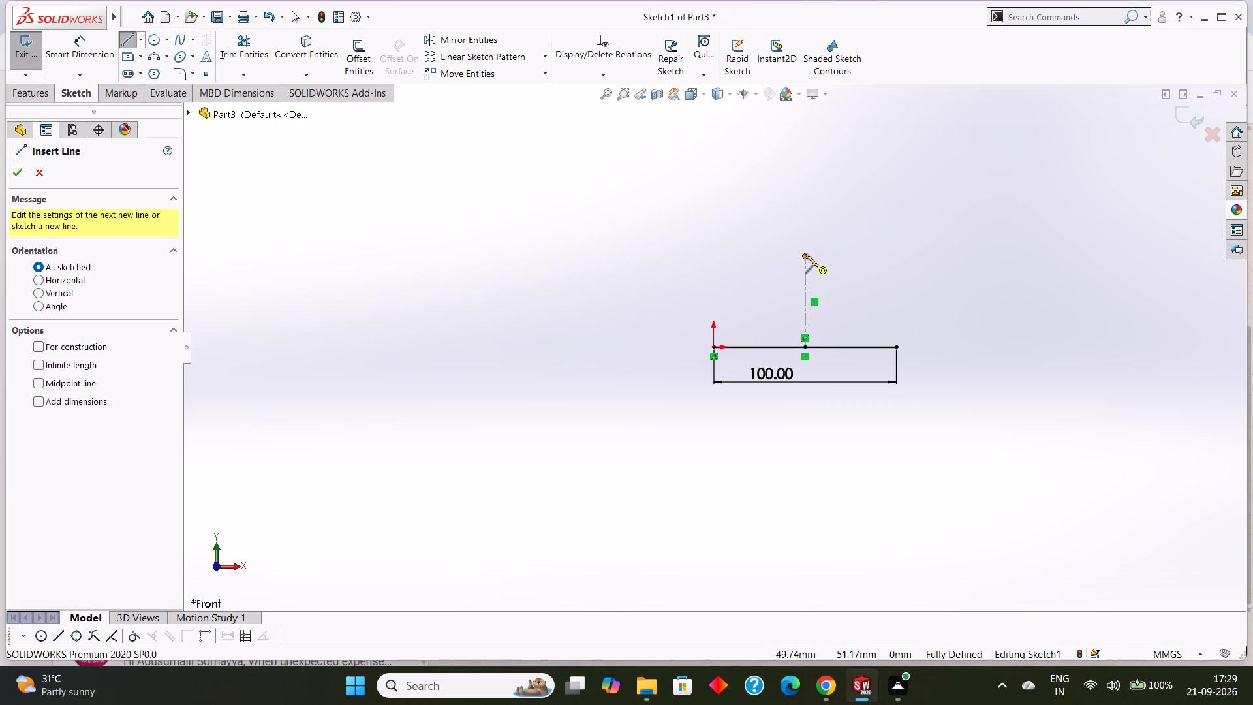
left_click(805, 254)
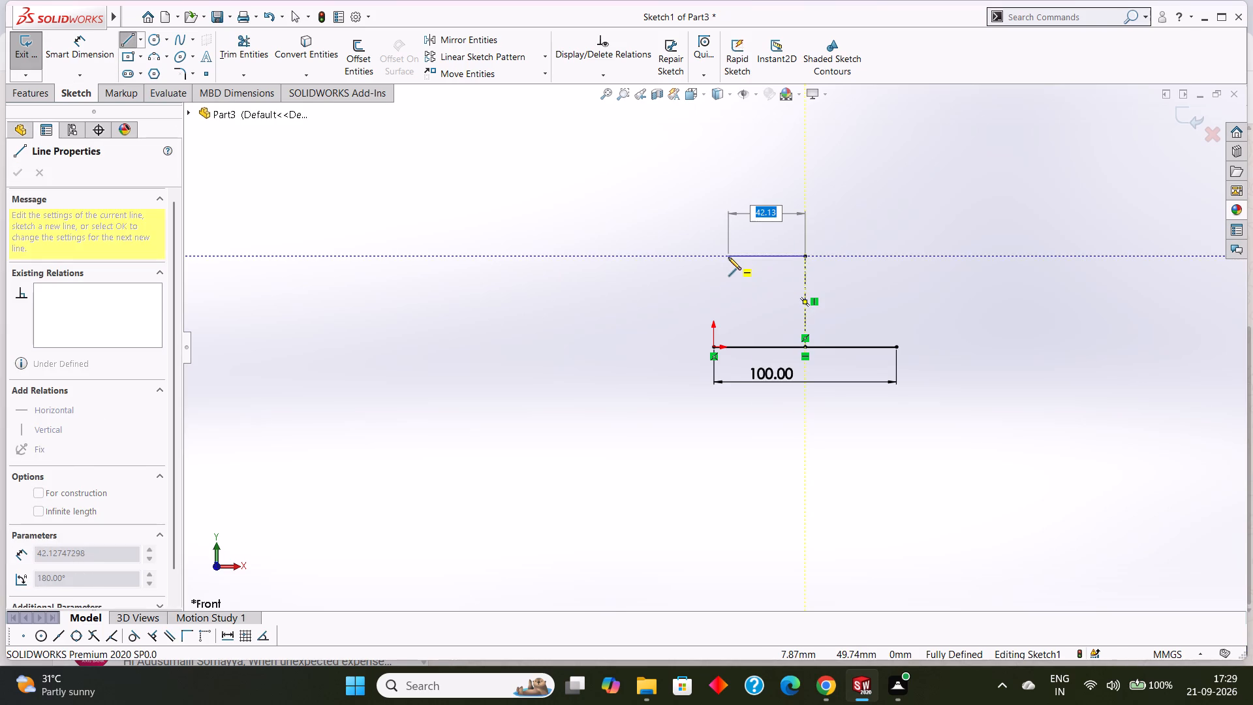
type("40")
key("Return")
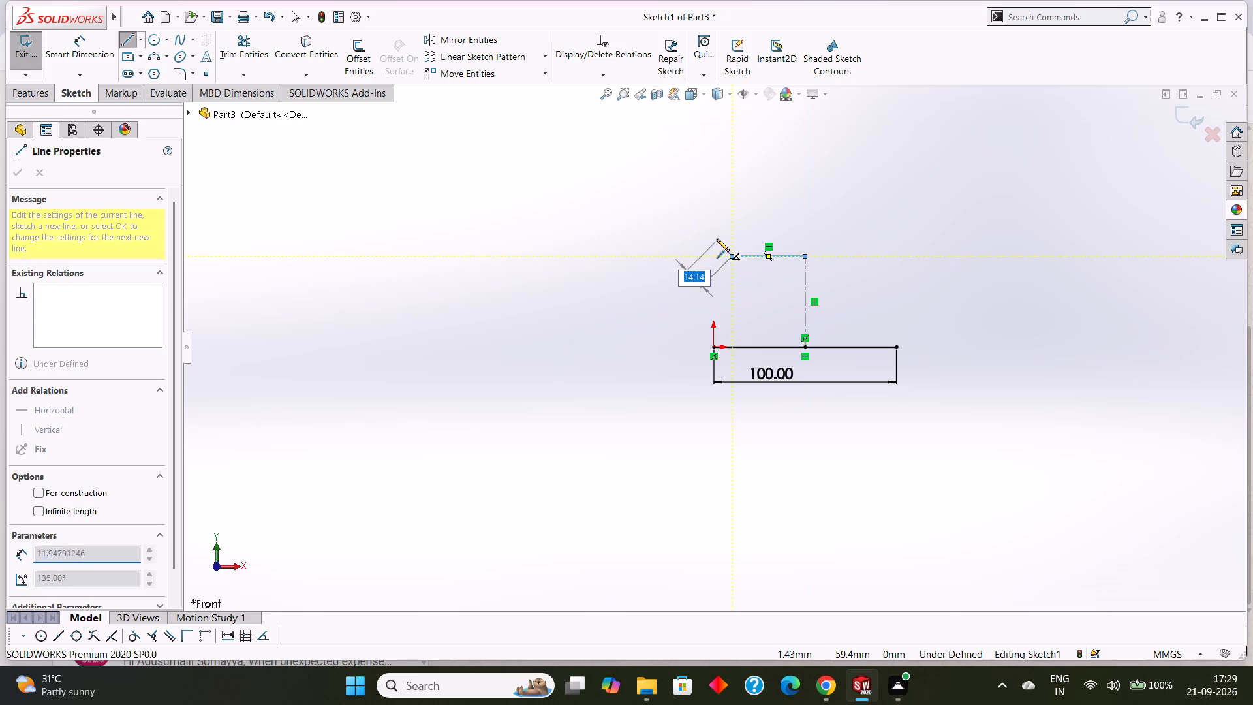
right_click(717, 239)
left_click(739, 246)
left_click(134, 39)
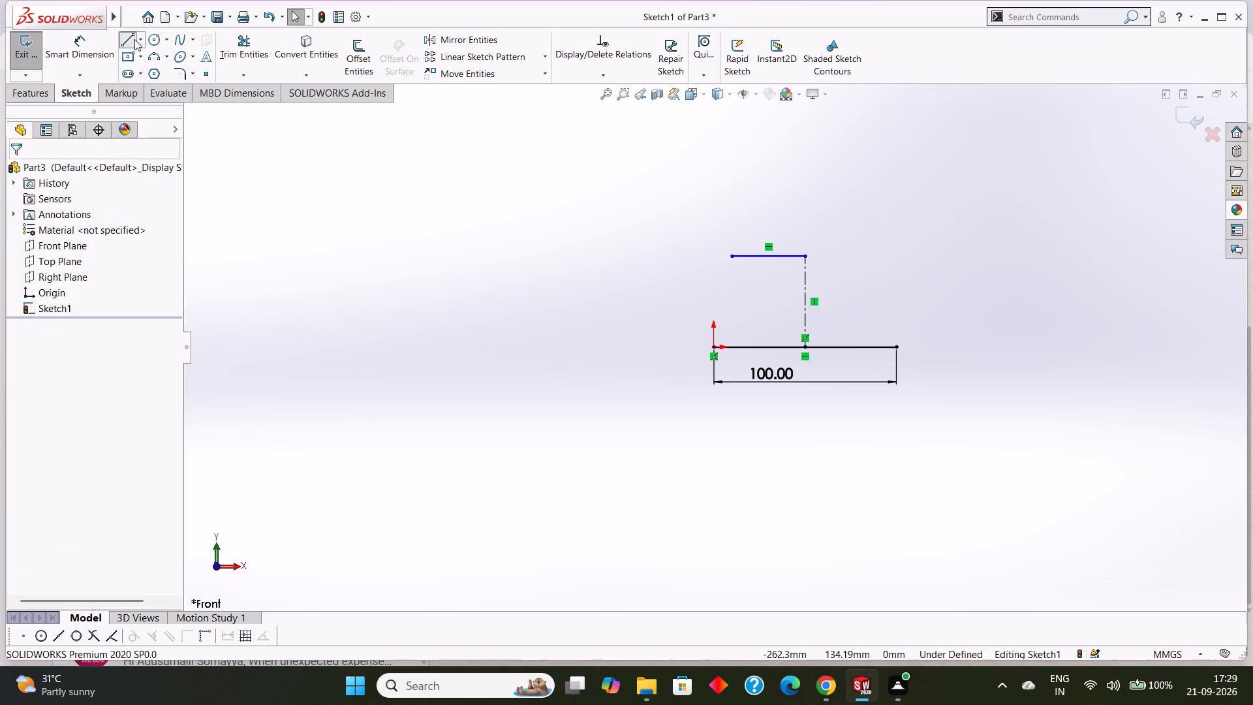
left_click(805, 256)
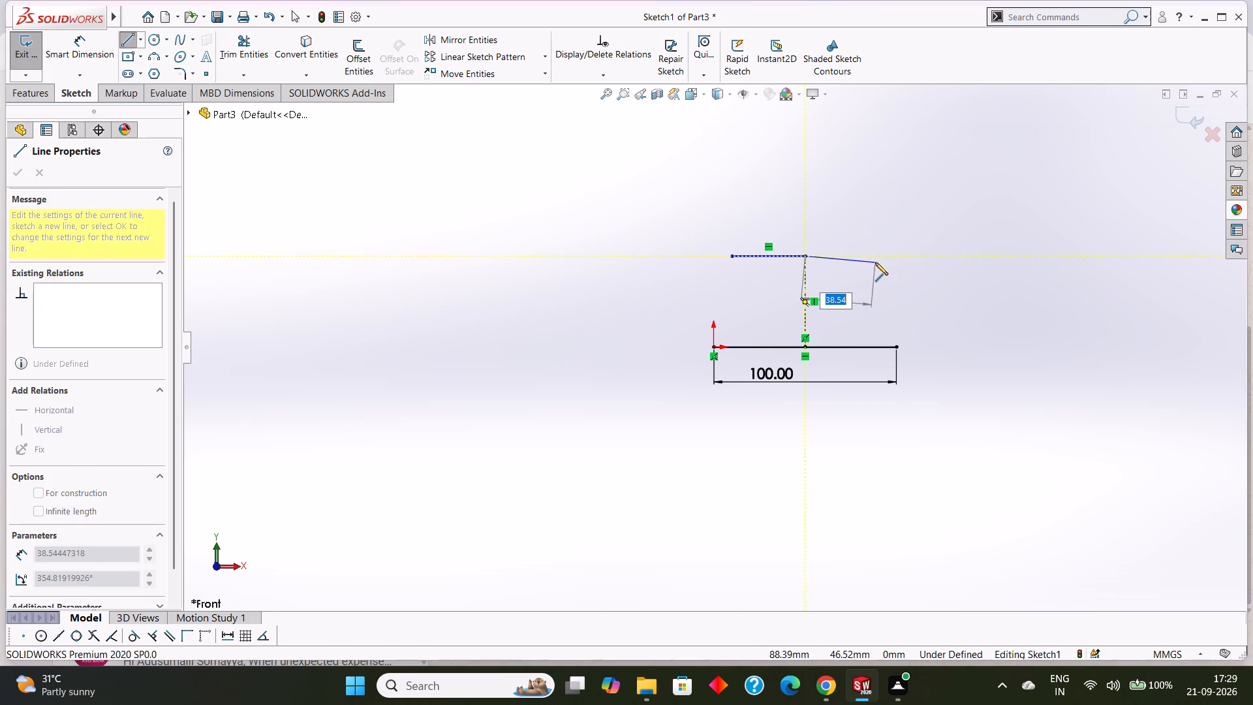
type("40")
key("Return")
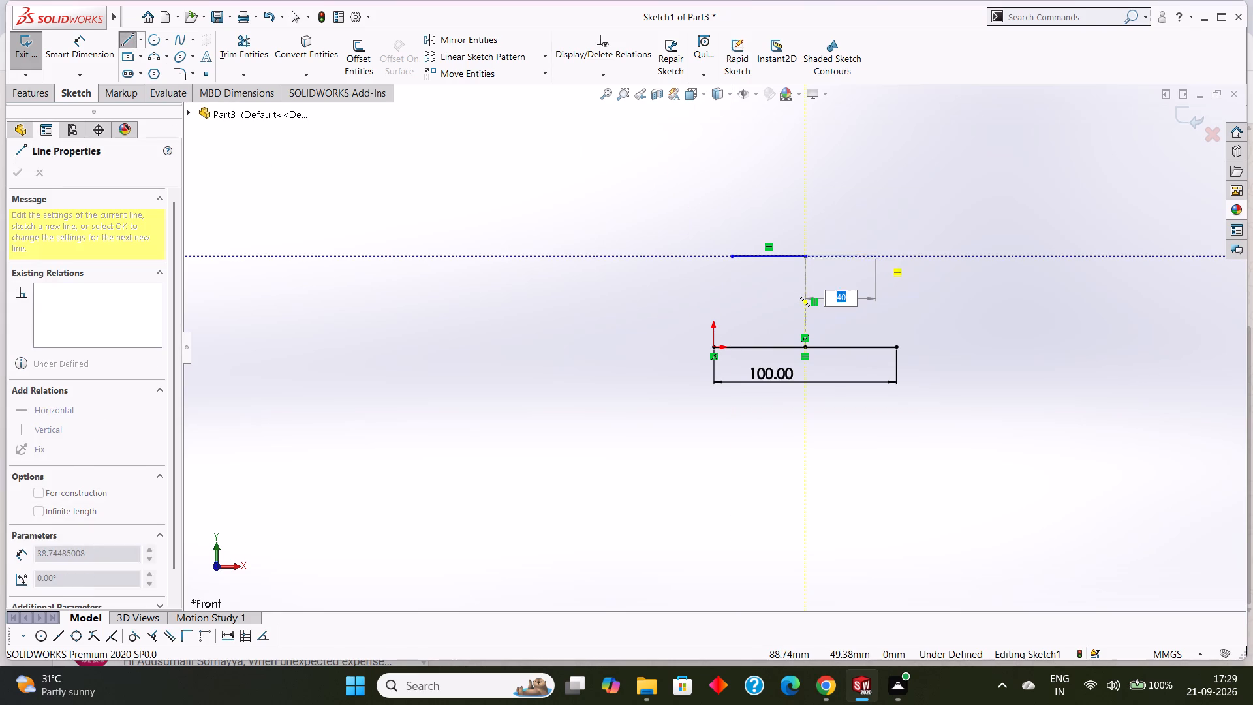
Close the trapezoid with slanted lines joining both outer ends of the top edge to the bottom line's ends.
left_click(899, 349)
right_click(951, 353)
left_click(989, 358)
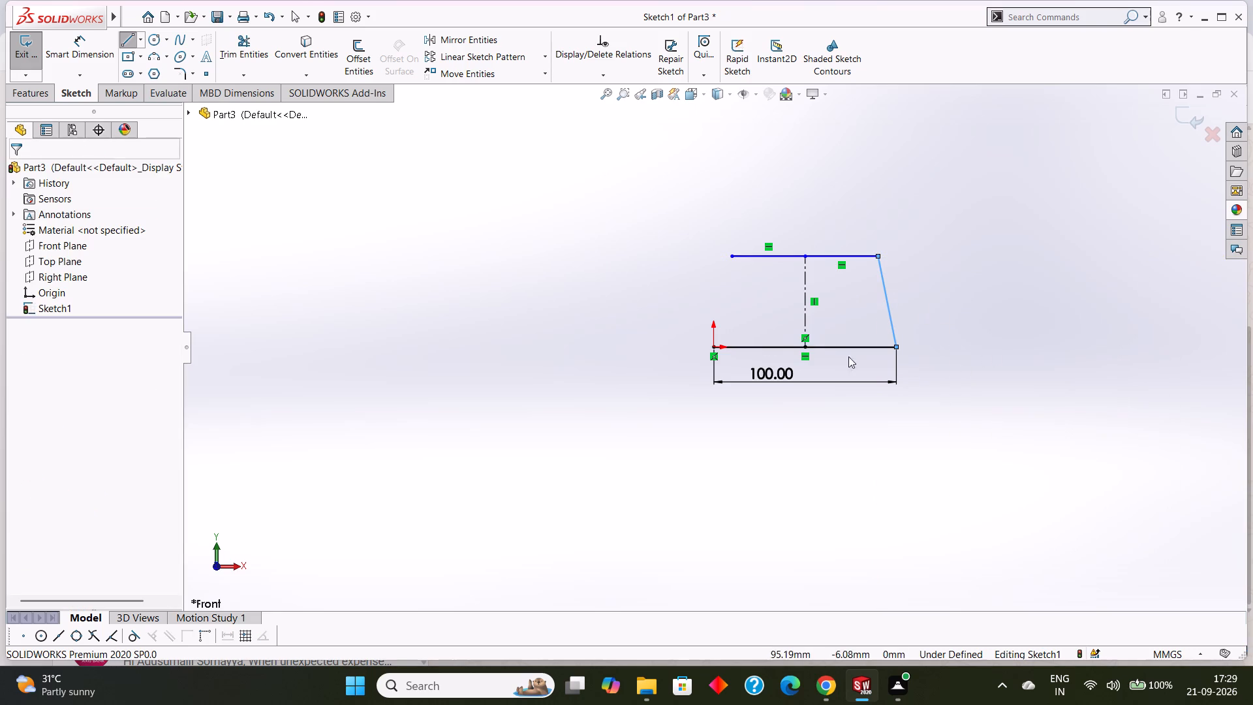
left_click(134, 40)
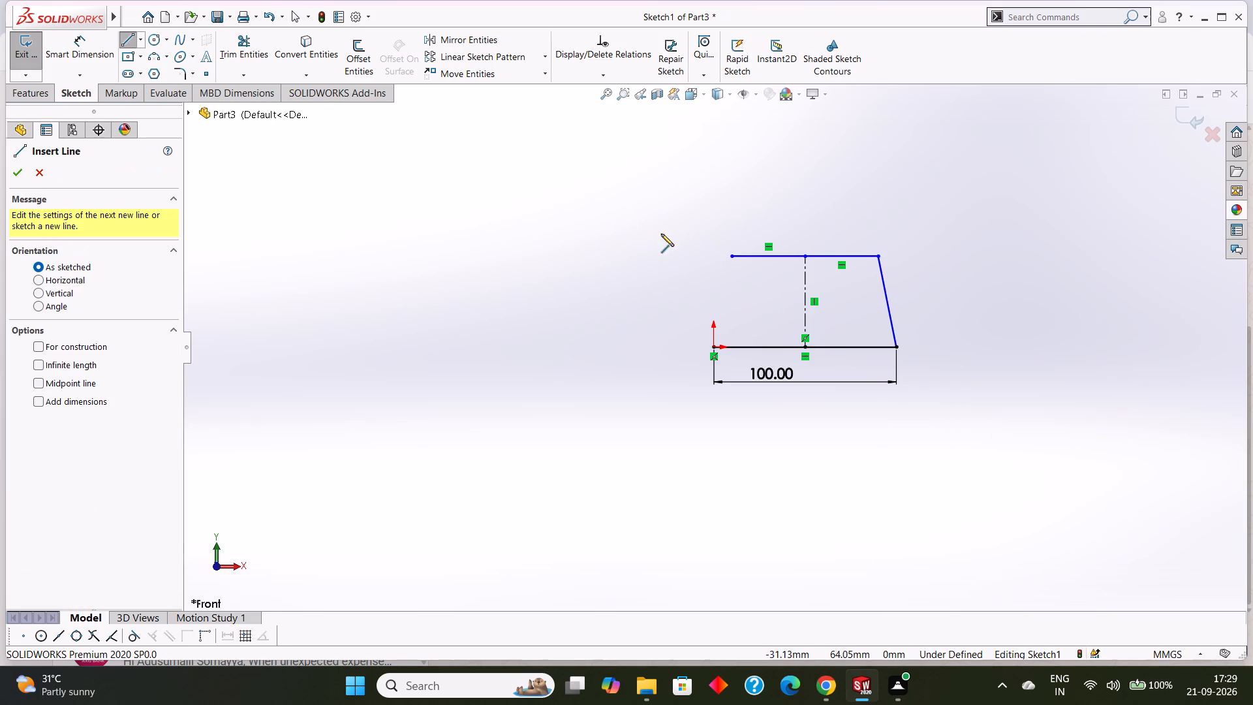
left_click(732, 258)
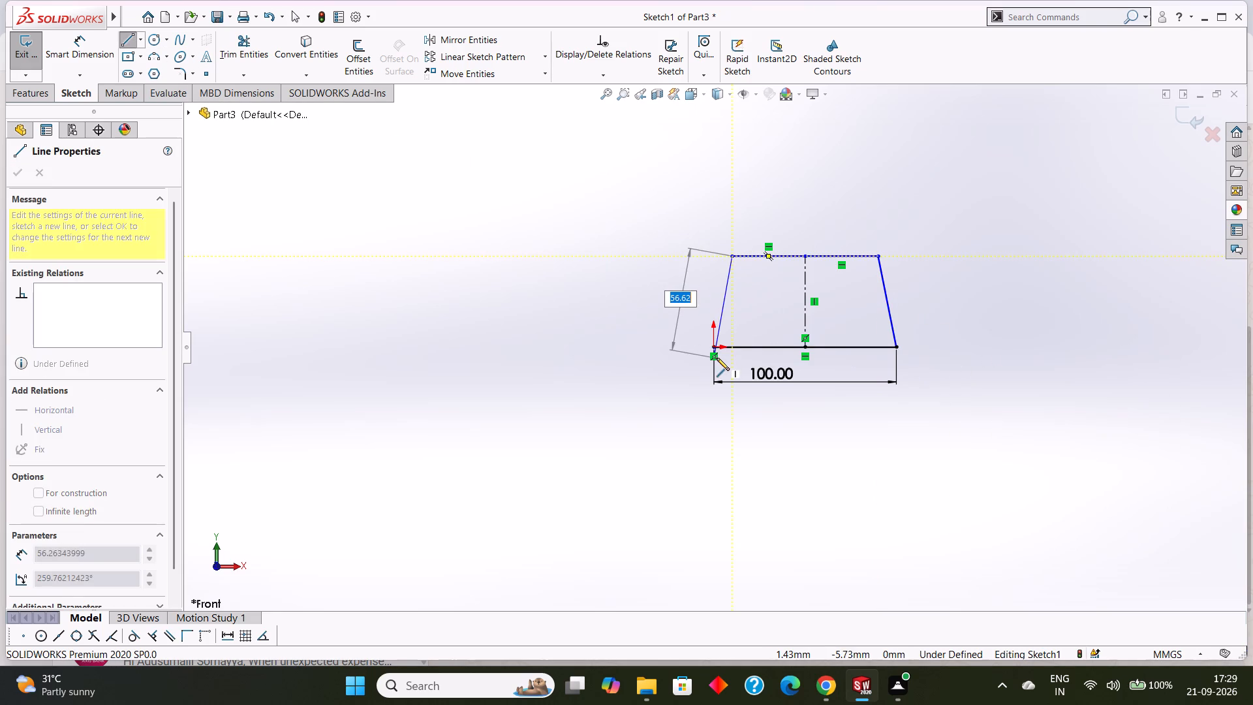
left_click(717, 349)
right_click(645, 277)
left_click(675, 285)
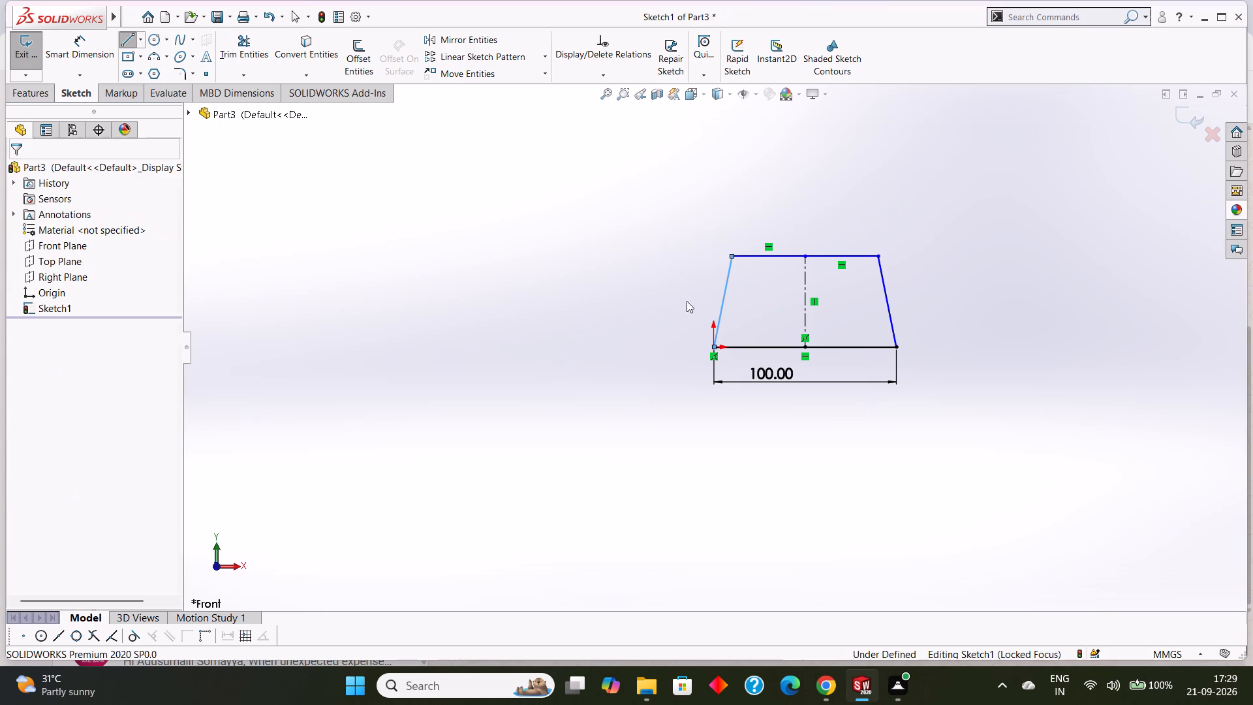
Delete the vertical centerline inside the trapezoid.
right_click(804, 280)
left_click(857, 471)
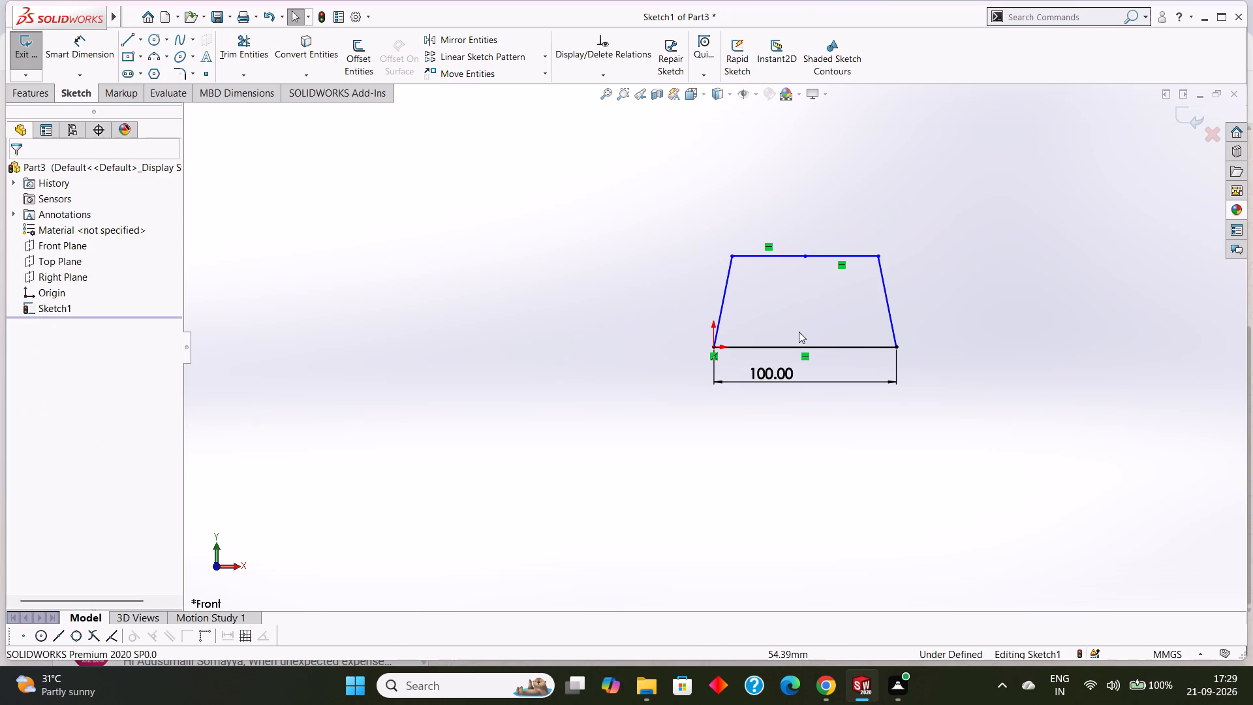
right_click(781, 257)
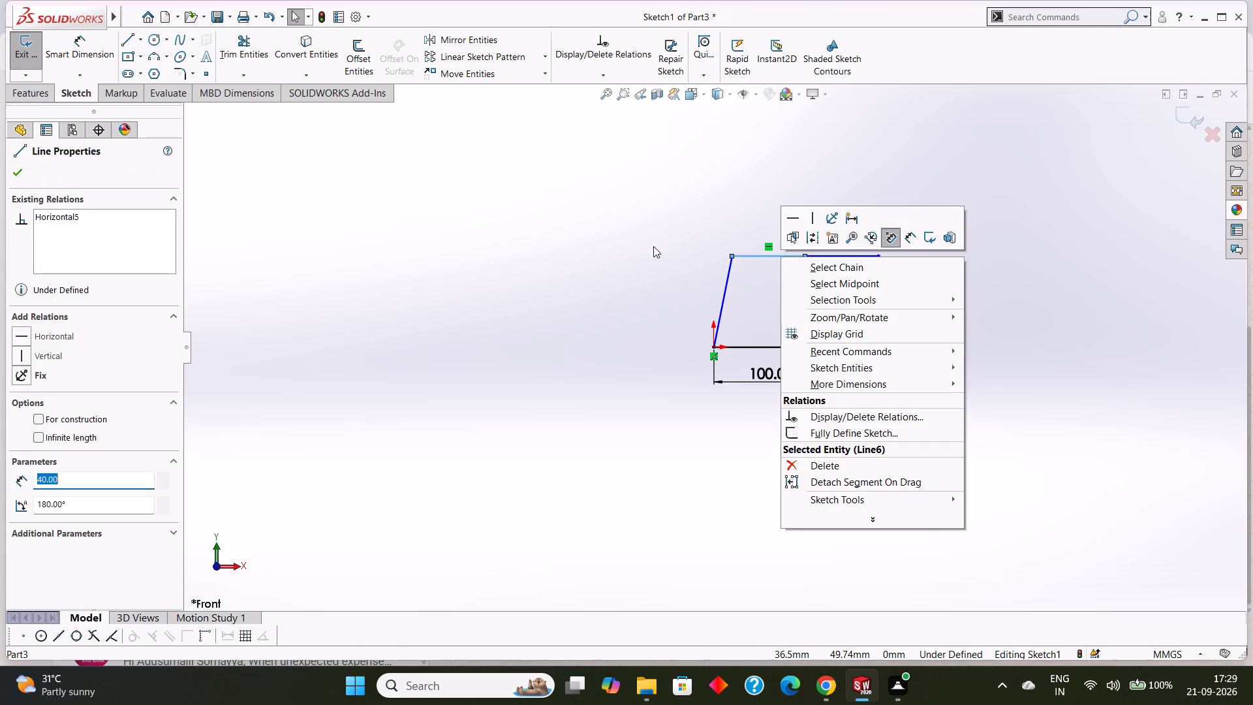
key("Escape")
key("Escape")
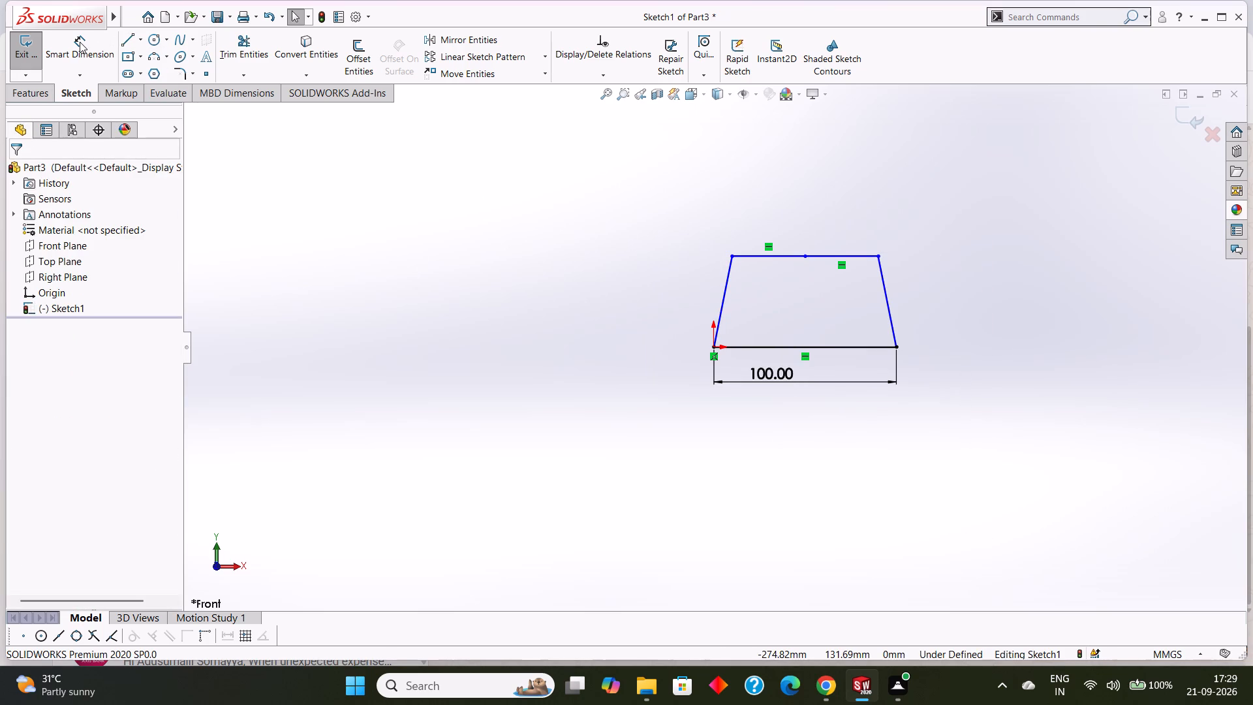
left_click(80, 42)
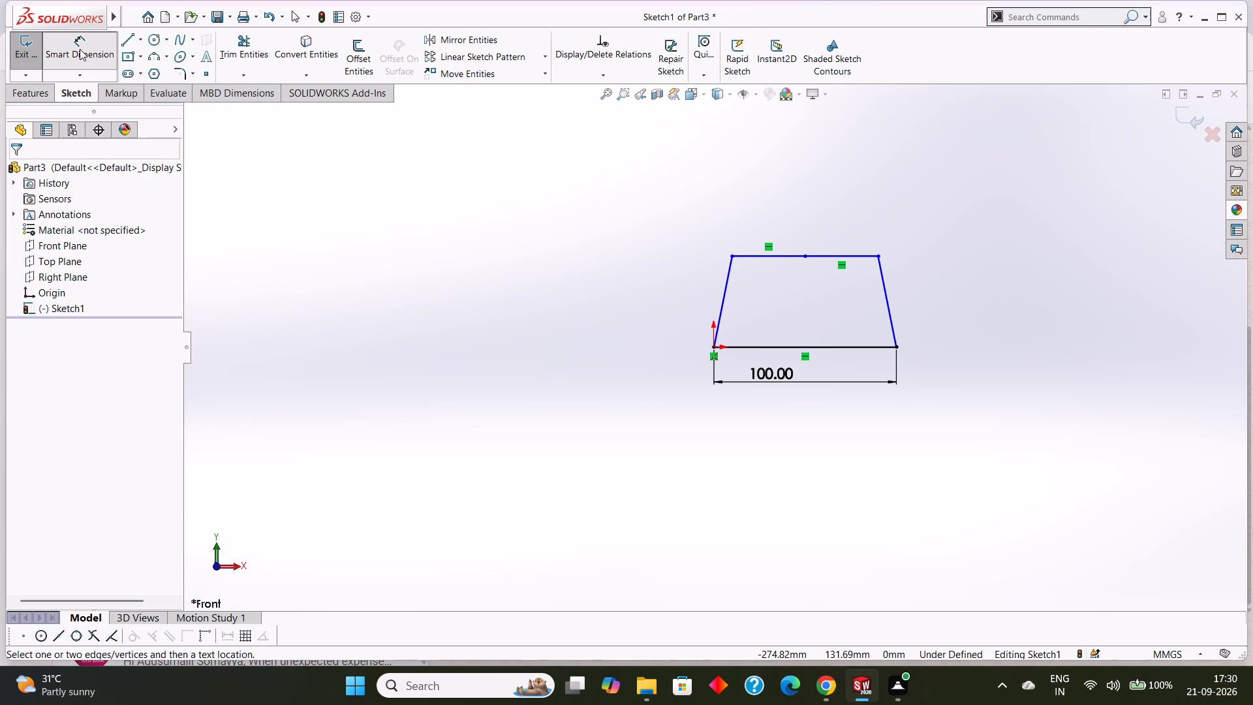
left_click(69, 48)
Extrude the trapezoid sketch as a blind boss 10 mm deep.
left_click(43, 89)
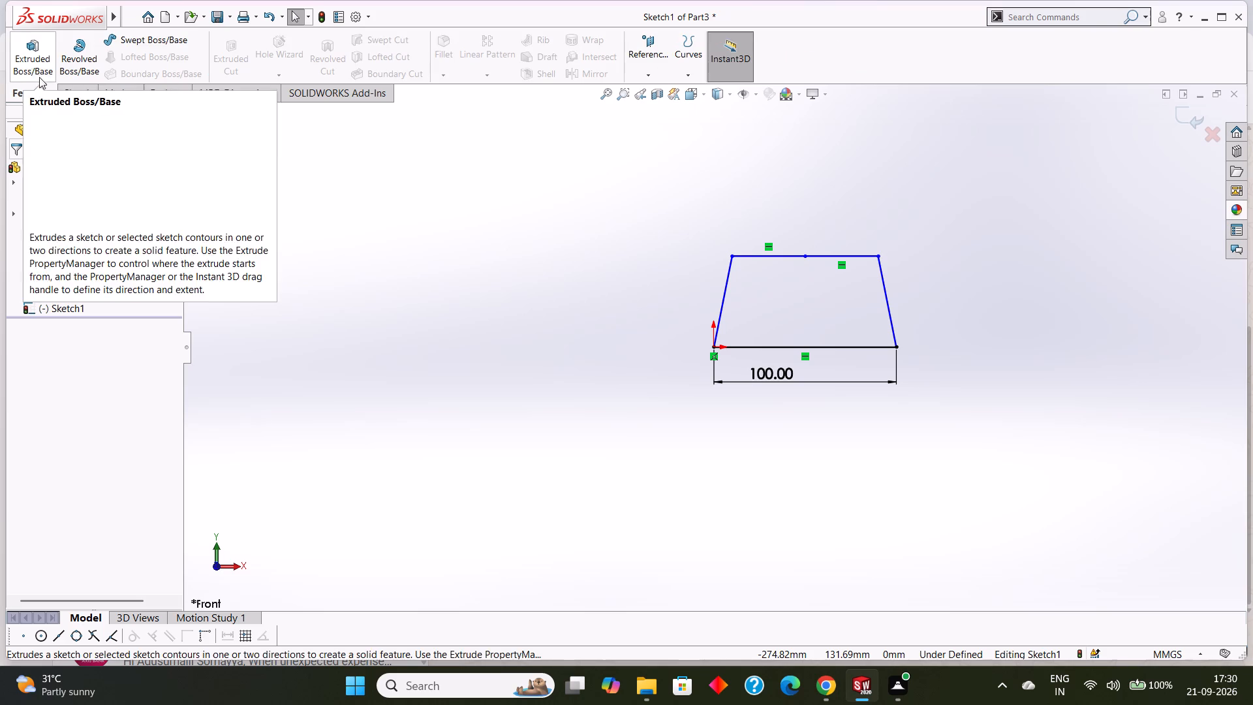
left_click(34, 59)
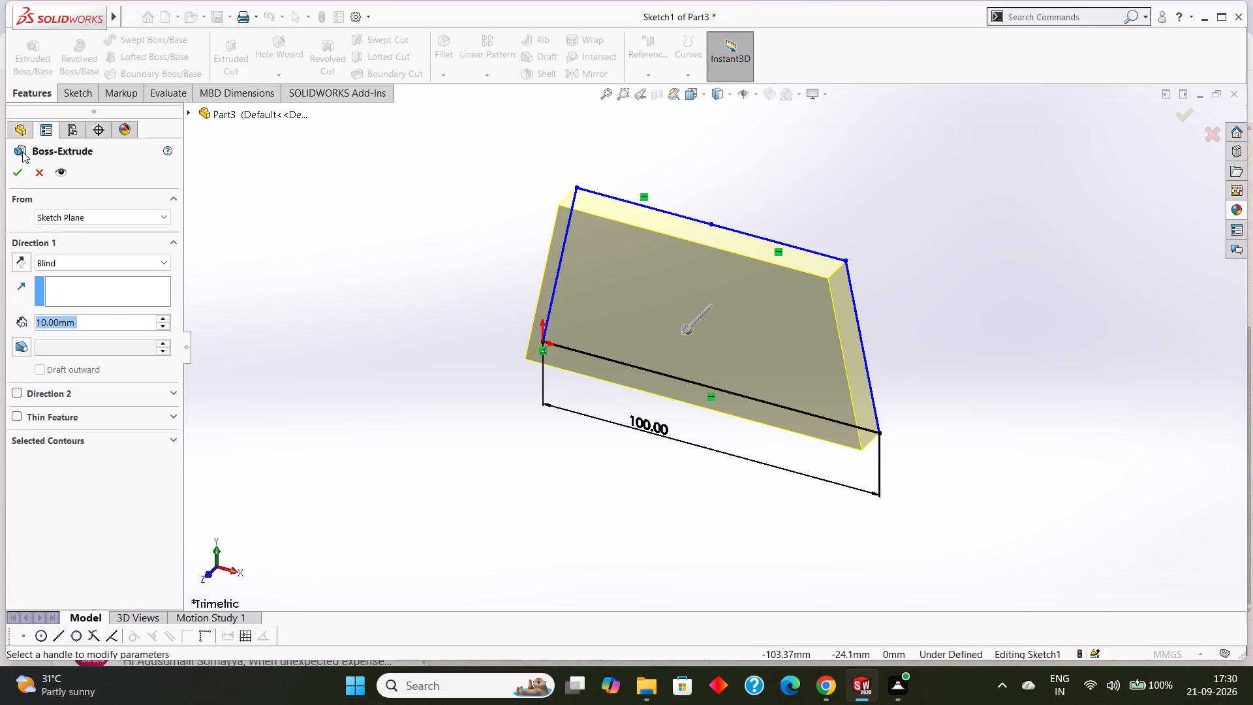
left_click(18, 172)
left_click(383, 363)
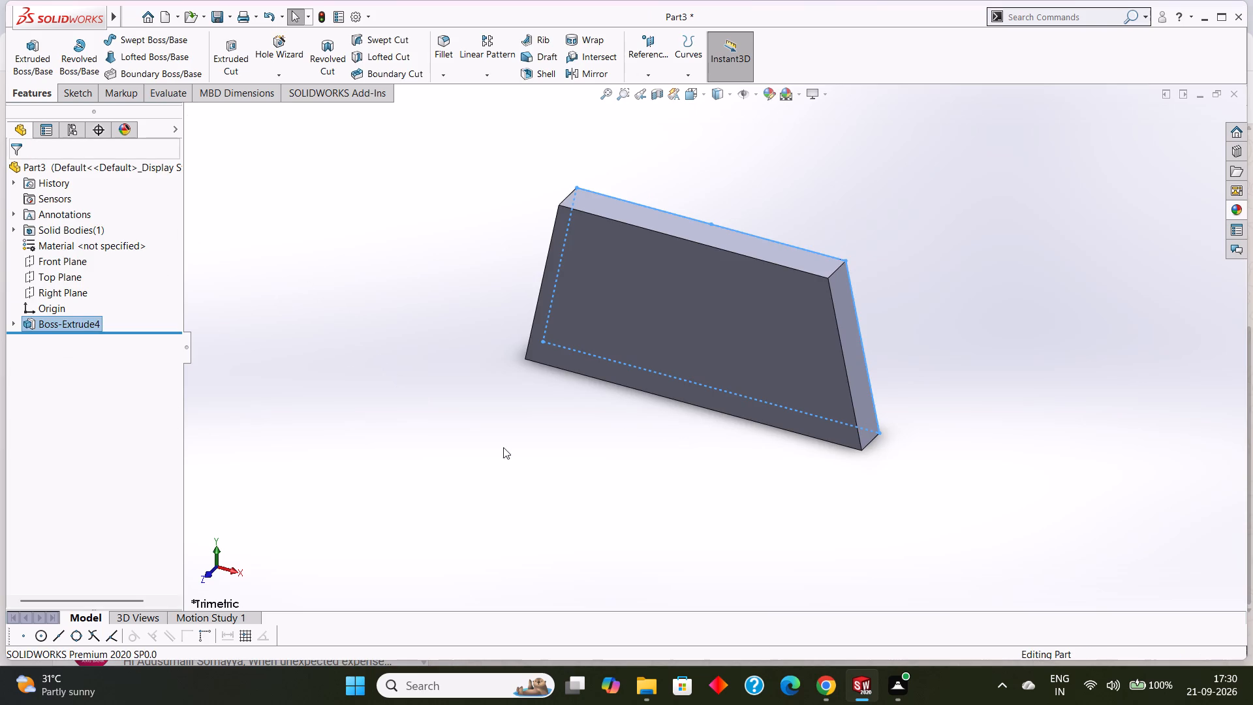
Examine the extruded trapezoidal plate's large front face, bottom edge and slanted end from several angles.
middle_click_drag(526, 522, 533, 493)
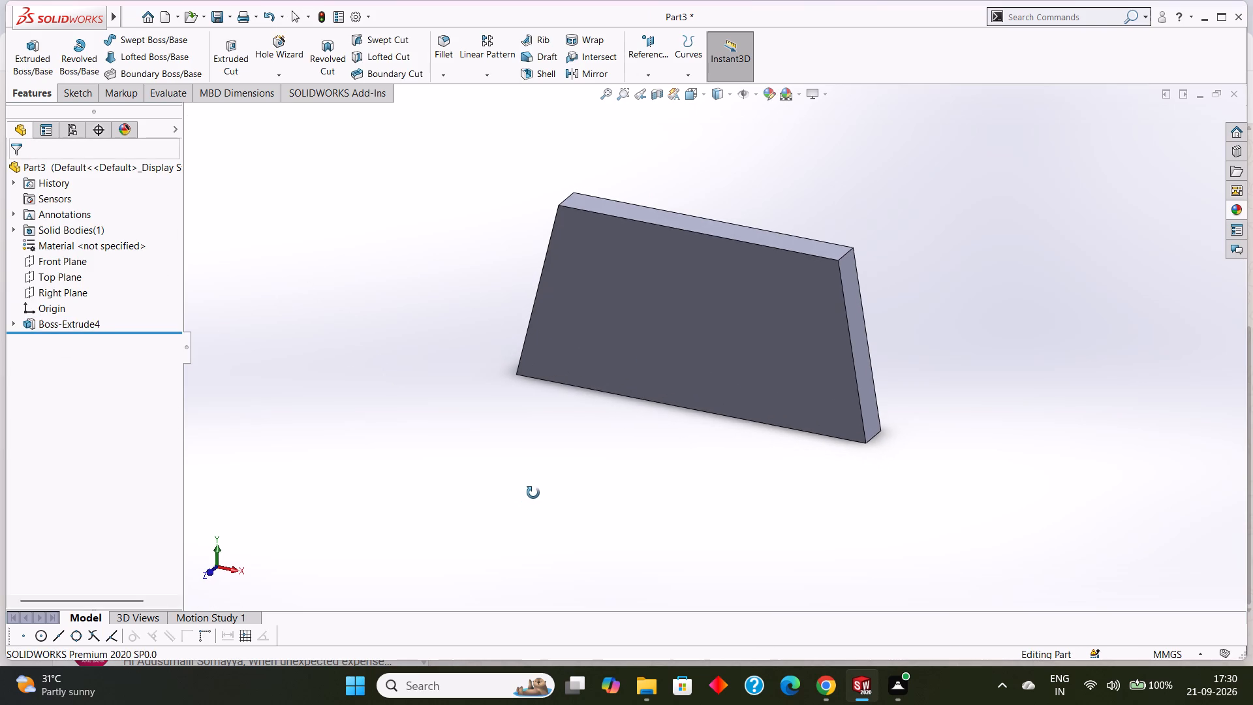
middle_click_drag(533, 493, 548, 433)
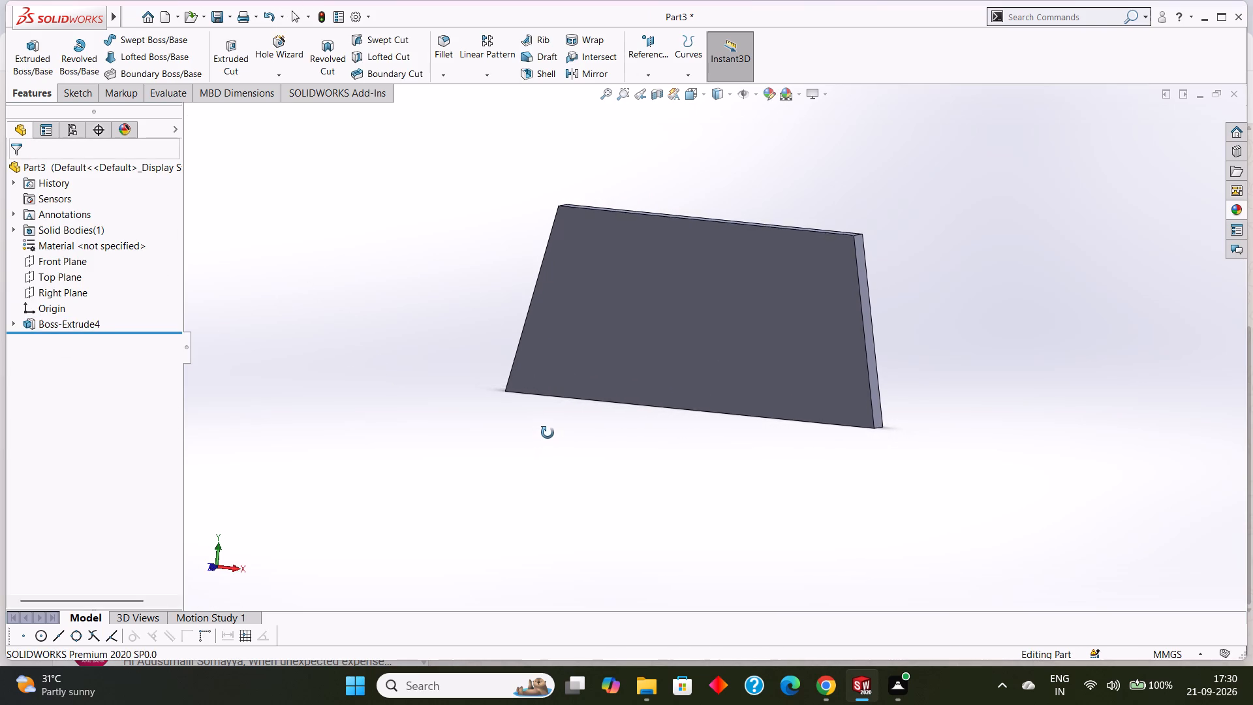
middle_click_drag(548, 433, 540, 388)
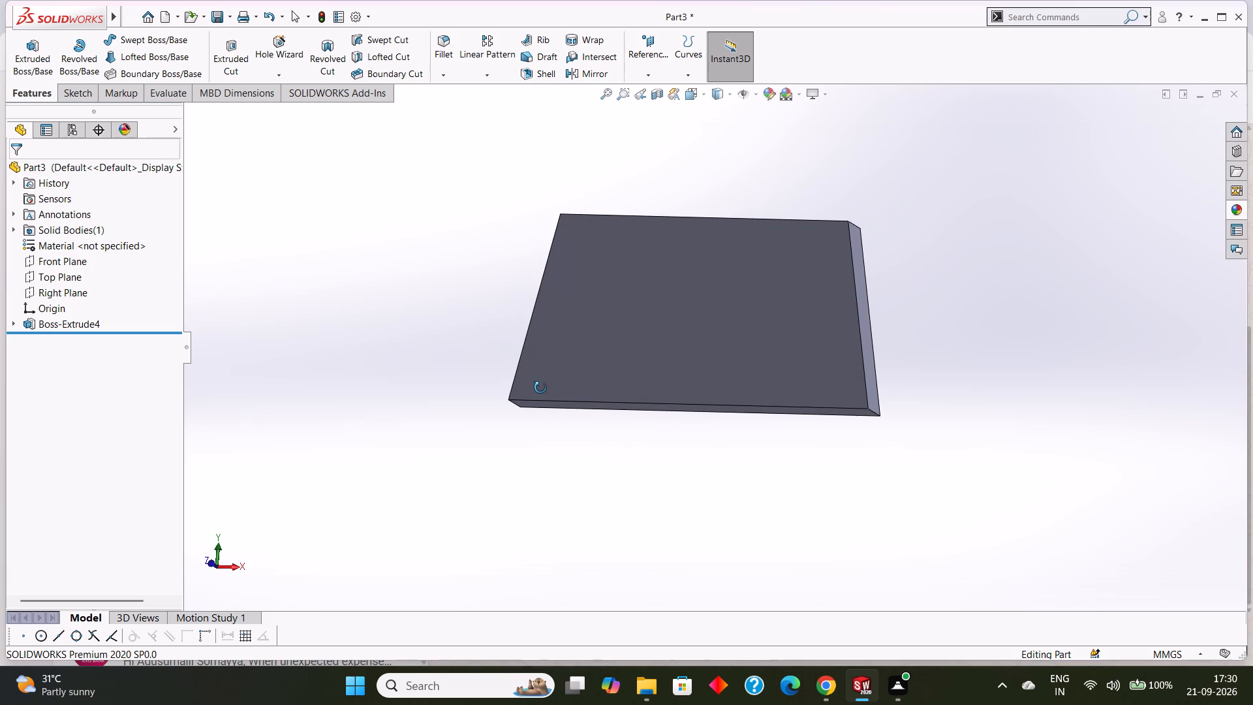
middle_click_drag(540, 388, 547, 373)
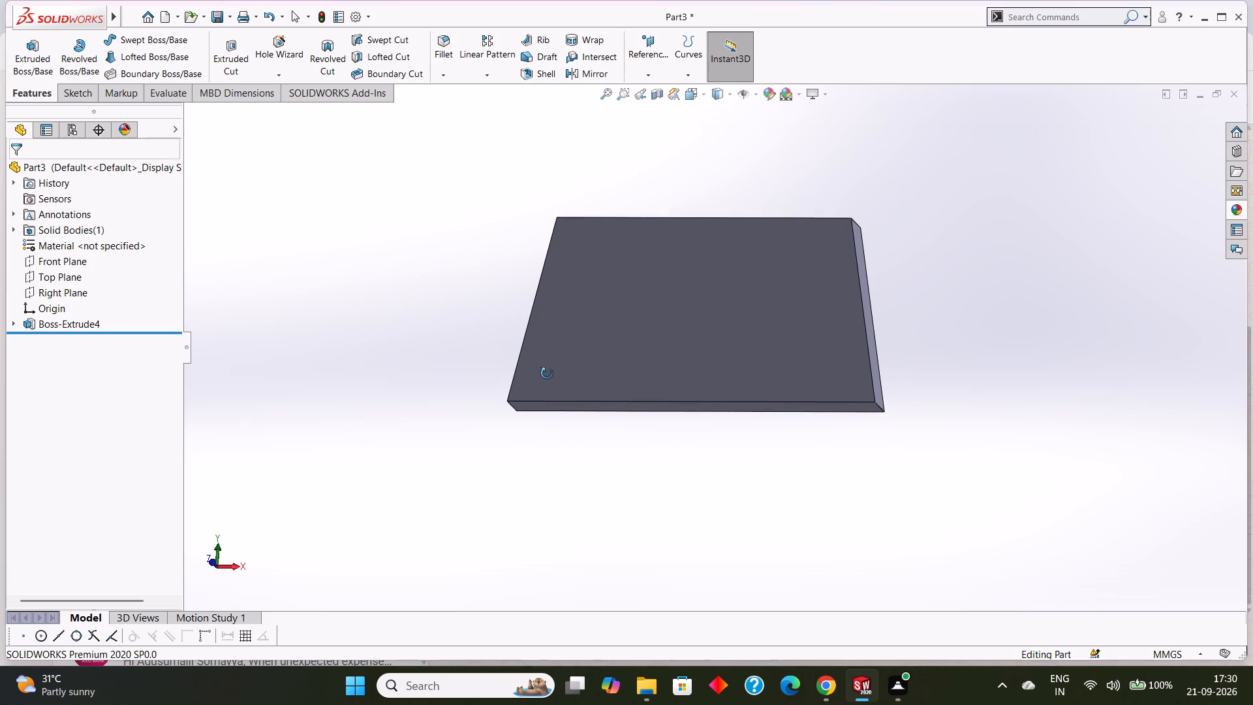
middle_click_drag(547, 373, 560, 336)
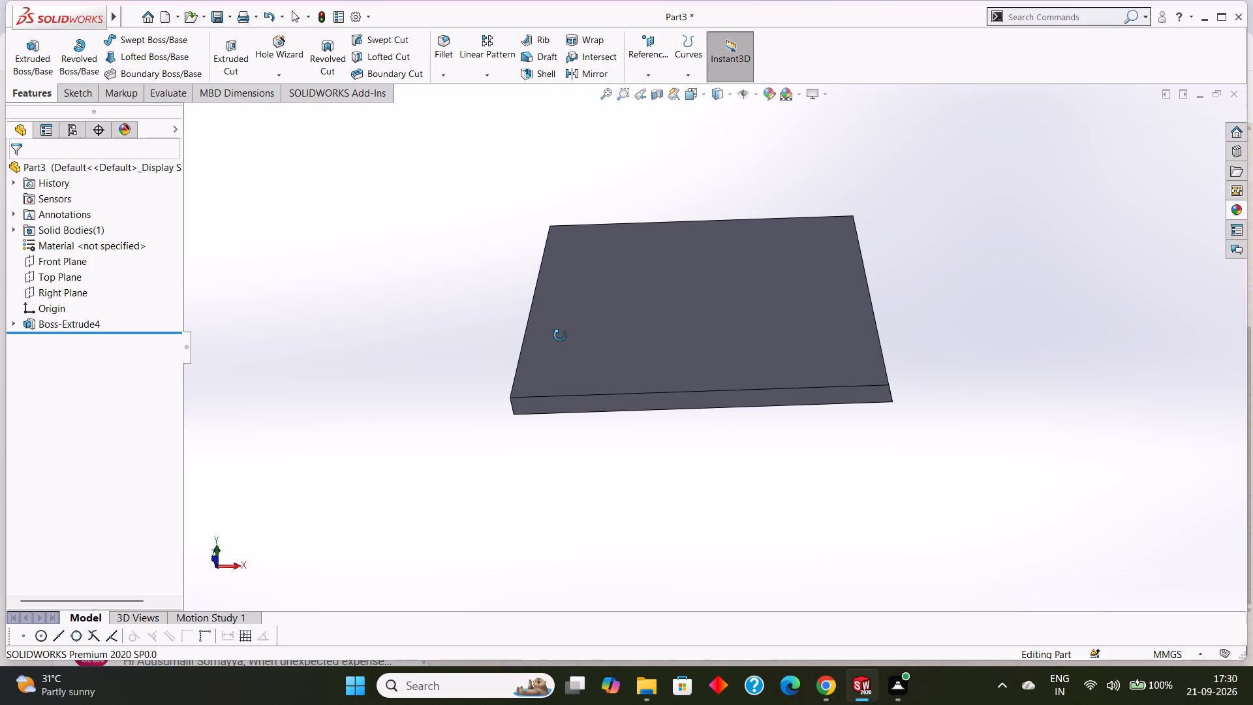
middle_click_drag(560, 336, 563, 374)
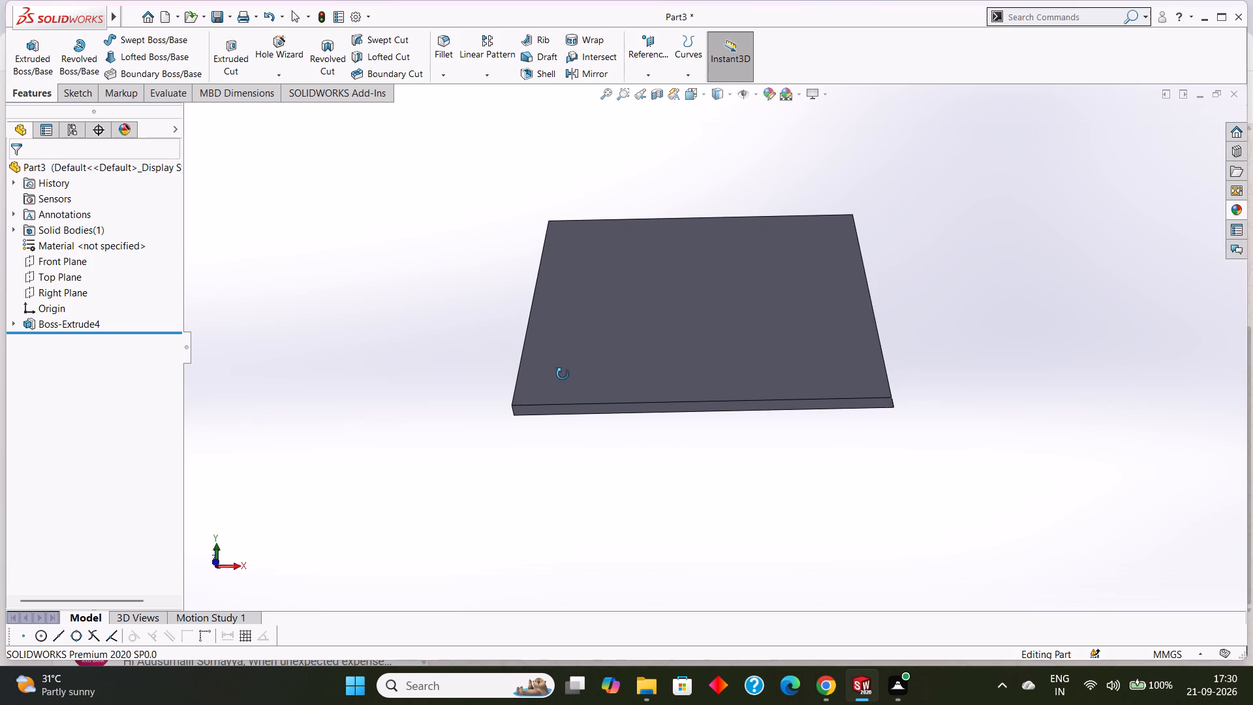
middle_click_drag(563, 374, 540, 360)
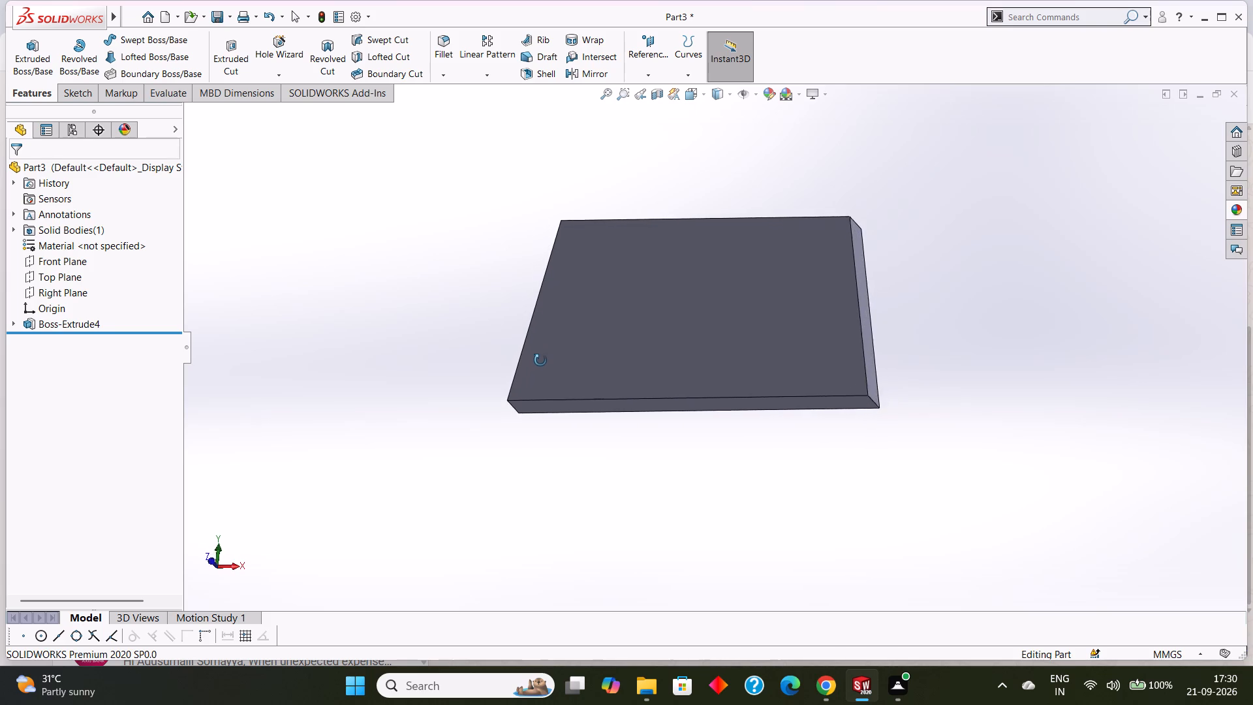
middle_click_drag(540, 360, 540, 368)
scroll(538, 365, "down", 1)
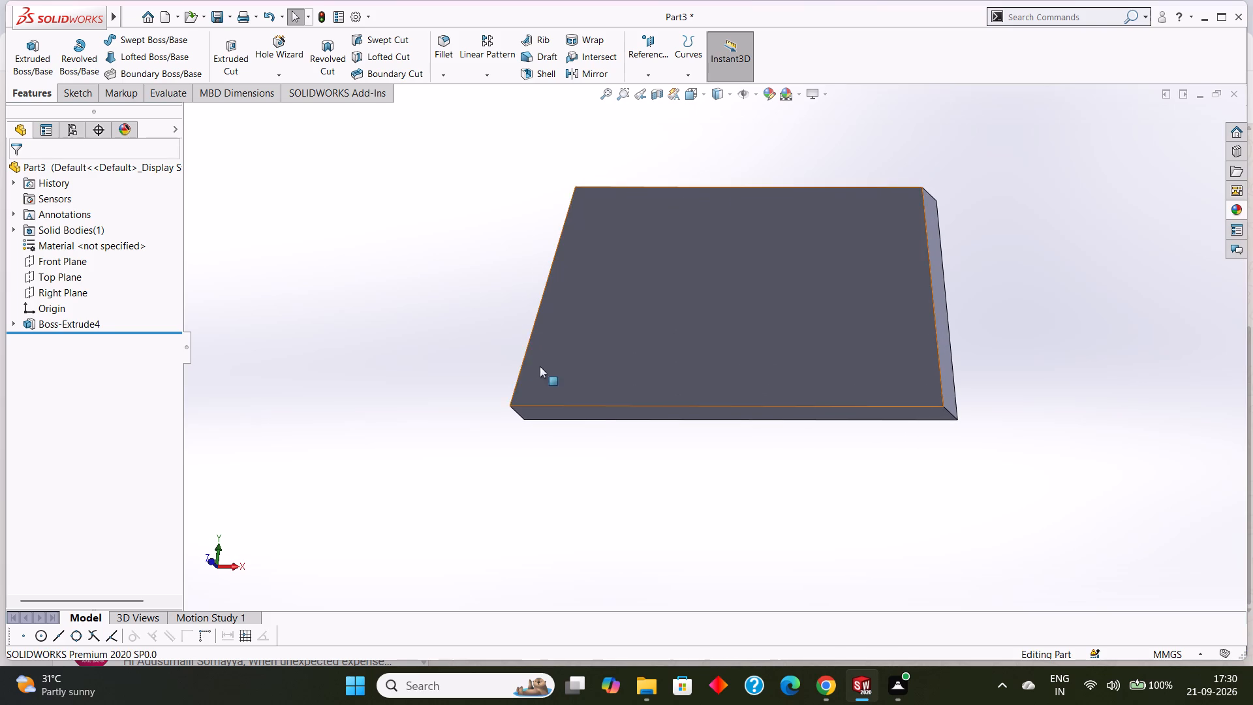
scroll(537, 354, "up", 1)
middle_click_drag(502, 440, 513, 452)
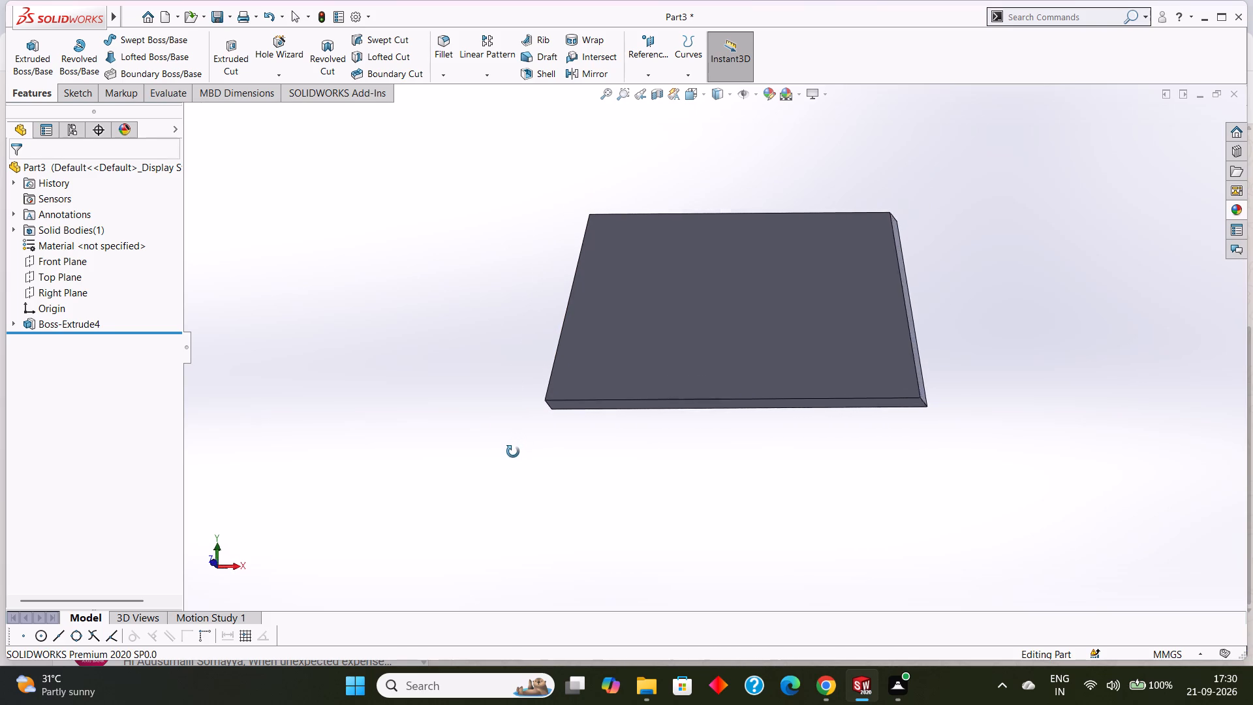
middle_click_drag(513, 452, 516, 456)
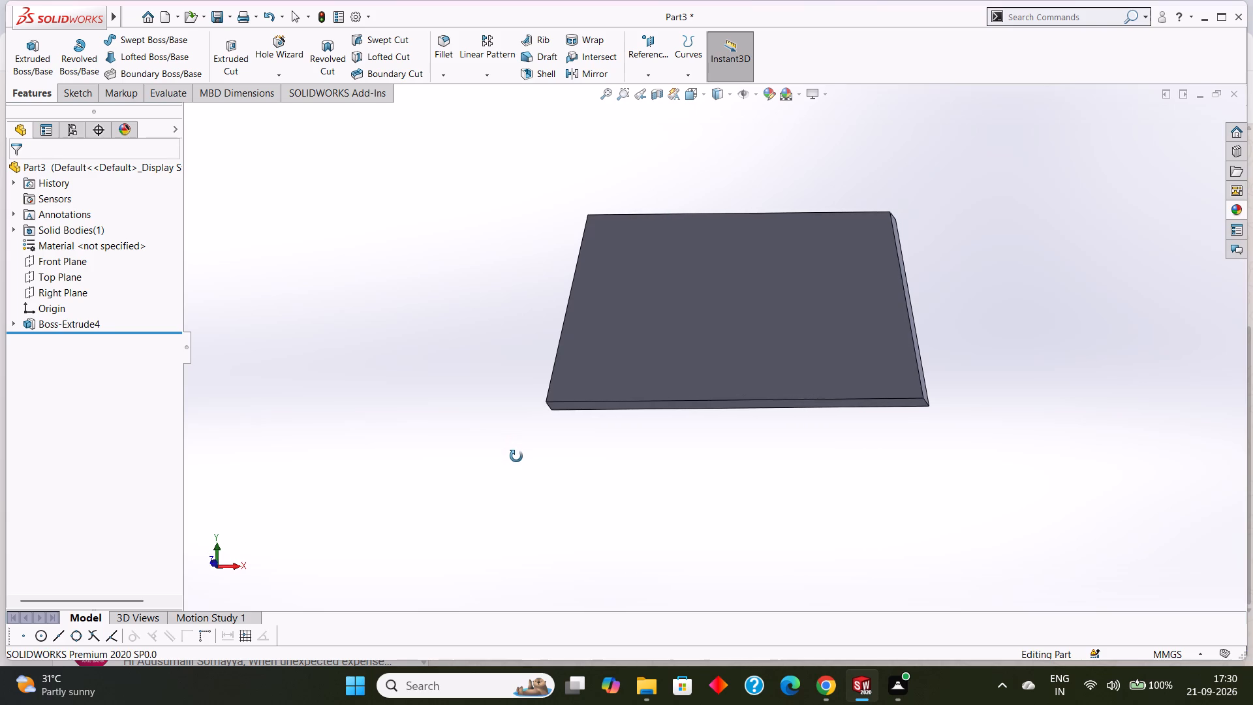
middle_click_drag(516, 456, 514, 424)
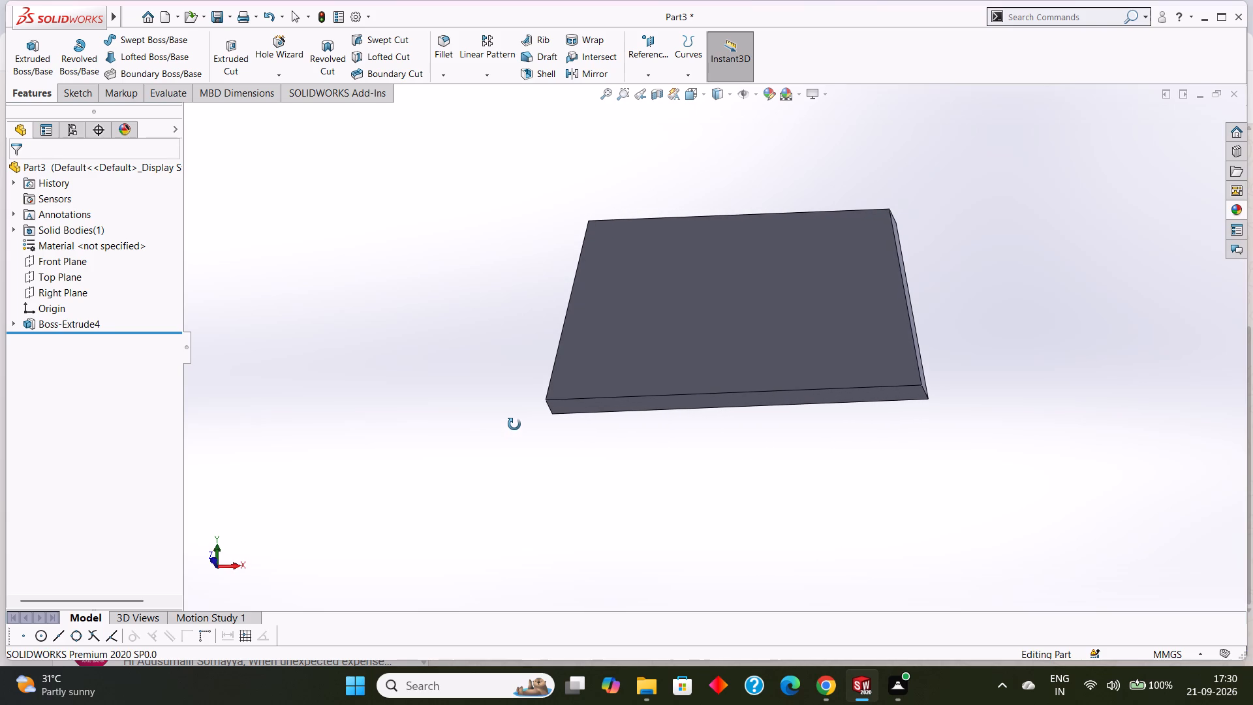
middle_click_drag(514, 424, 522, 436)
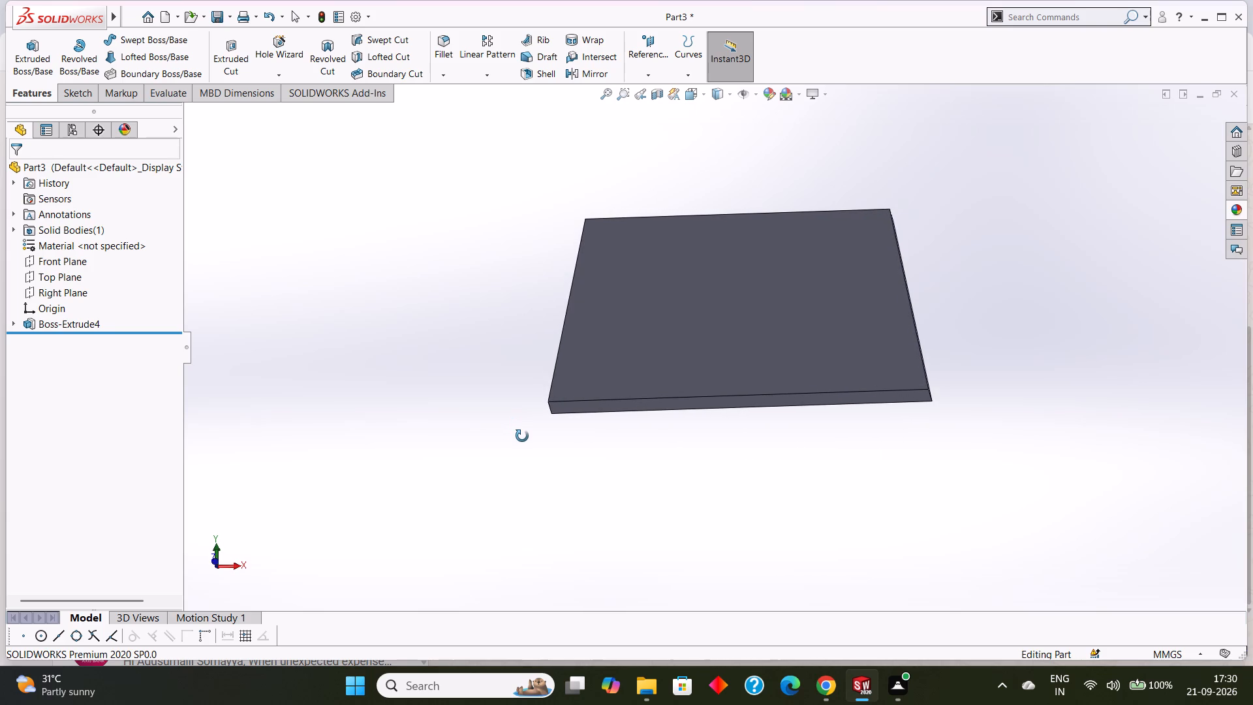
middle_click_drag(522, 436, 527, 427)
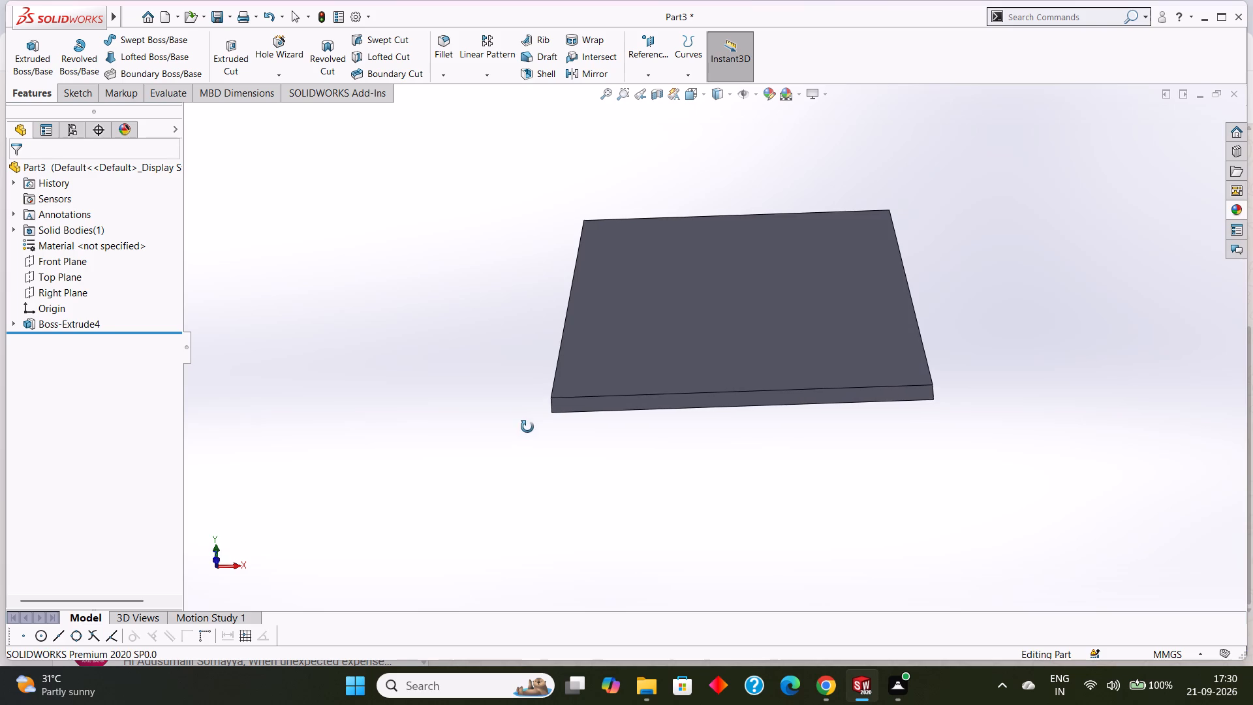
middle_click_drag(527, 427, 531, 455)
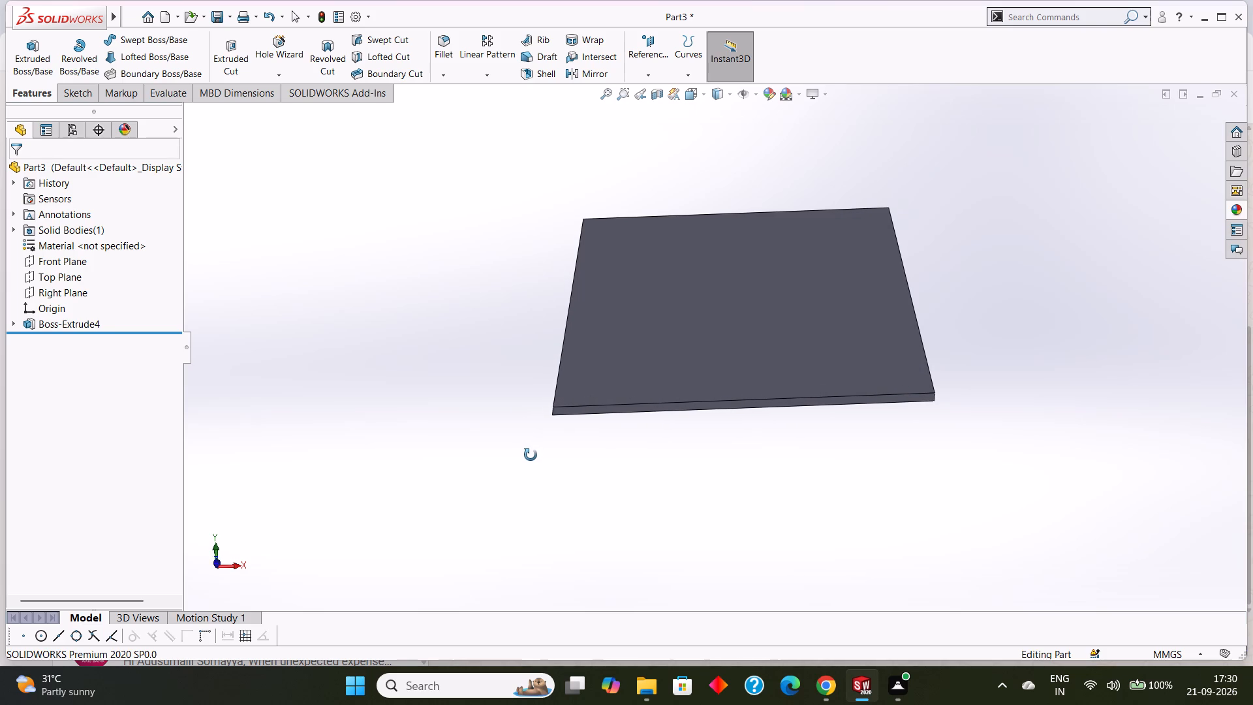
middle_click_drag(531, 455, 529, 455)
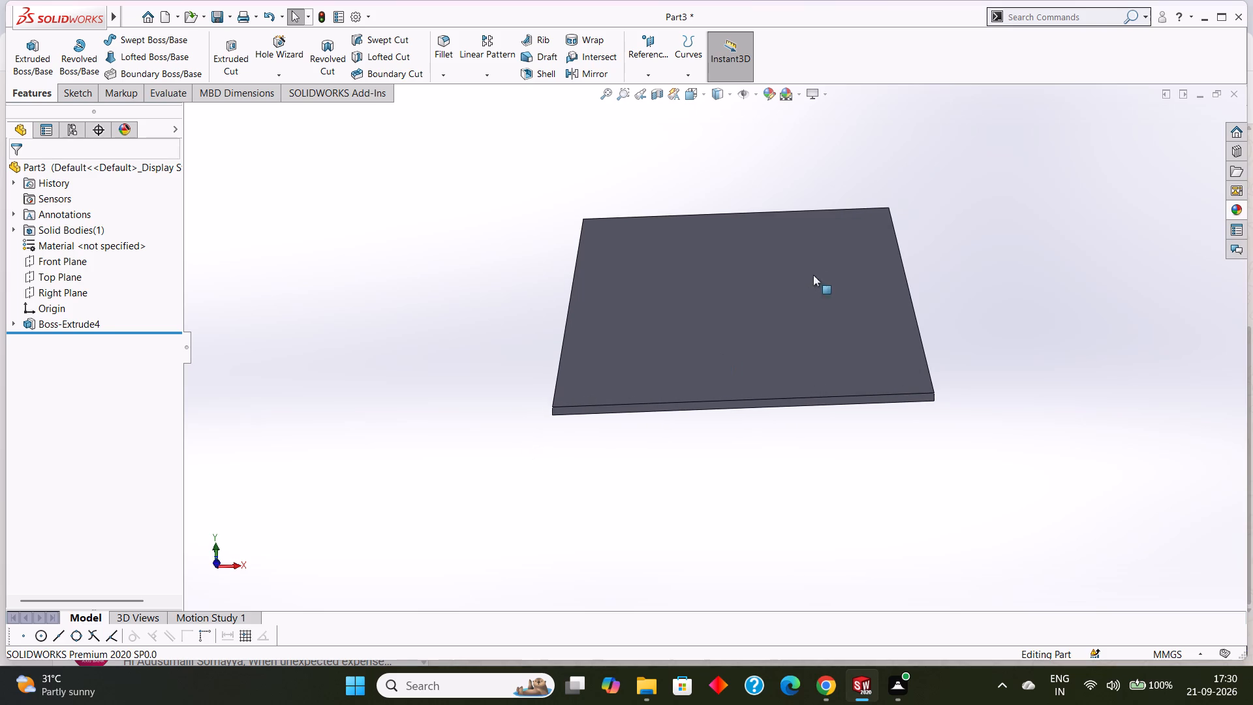
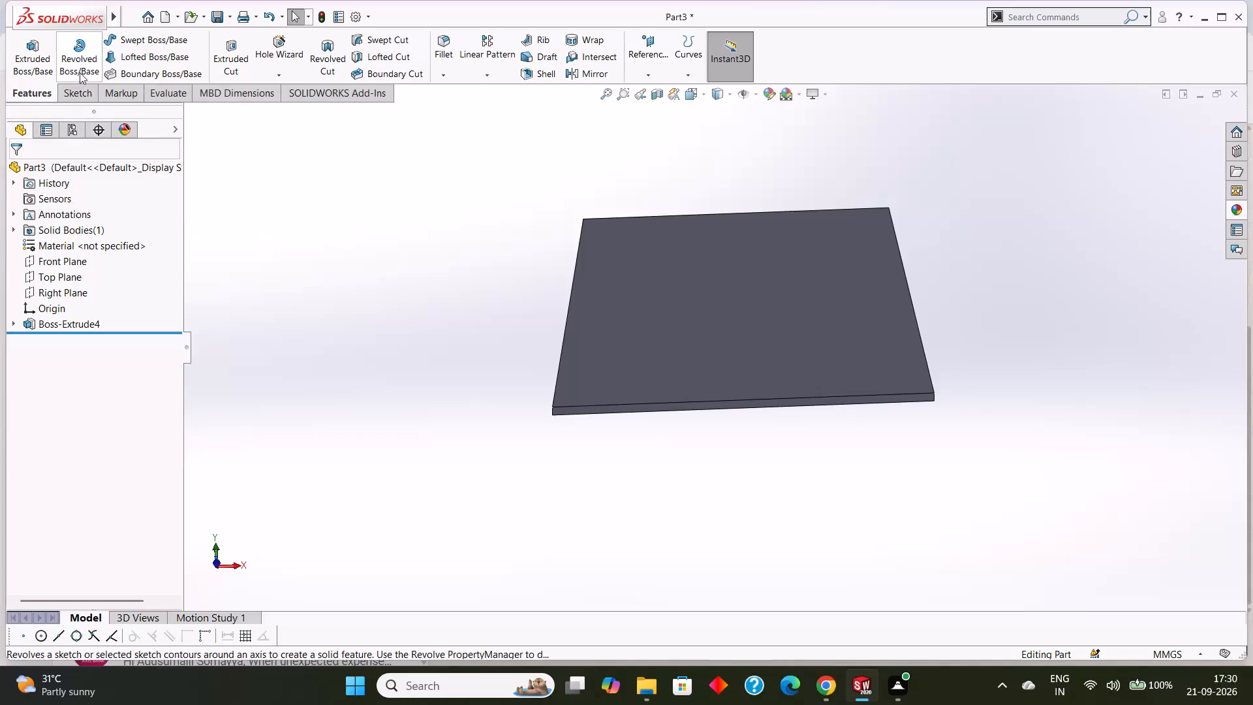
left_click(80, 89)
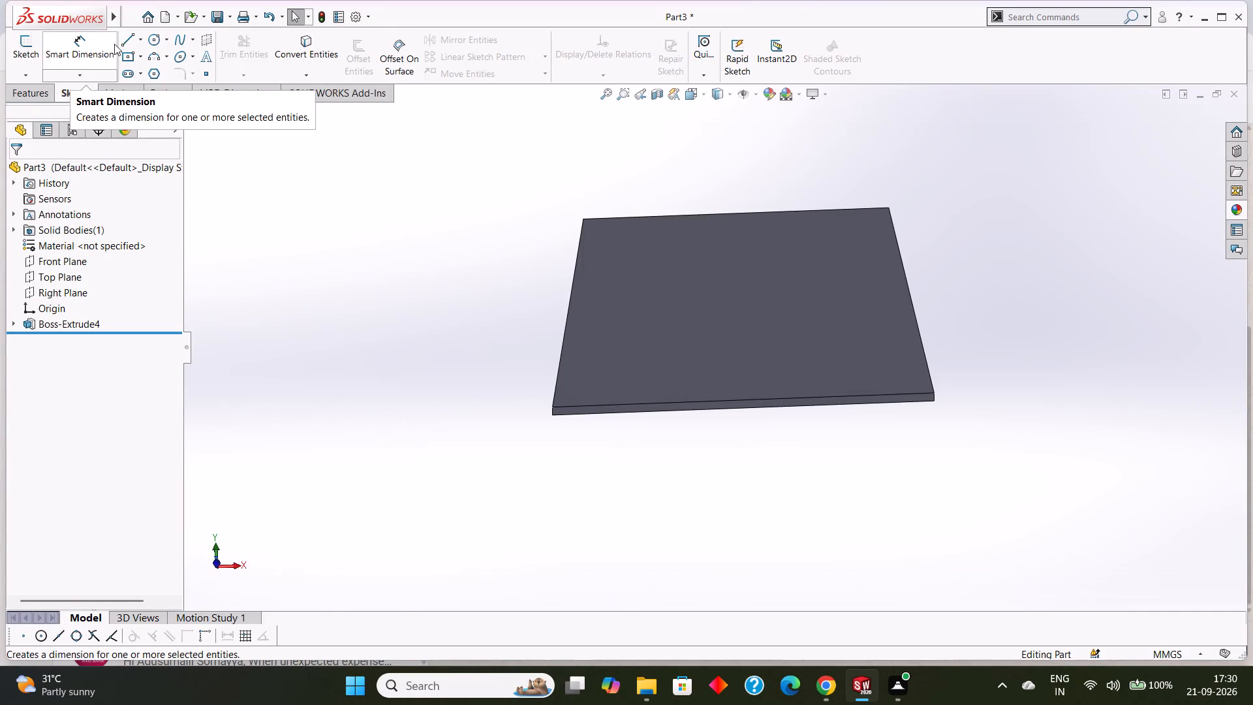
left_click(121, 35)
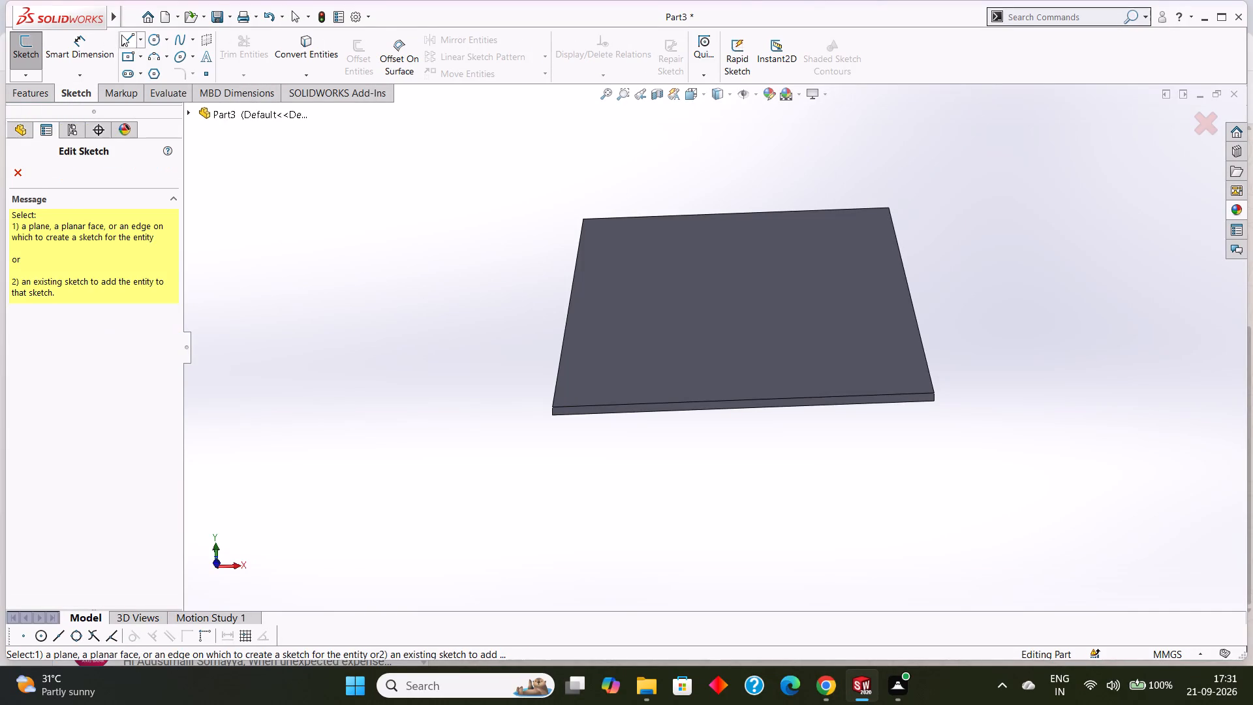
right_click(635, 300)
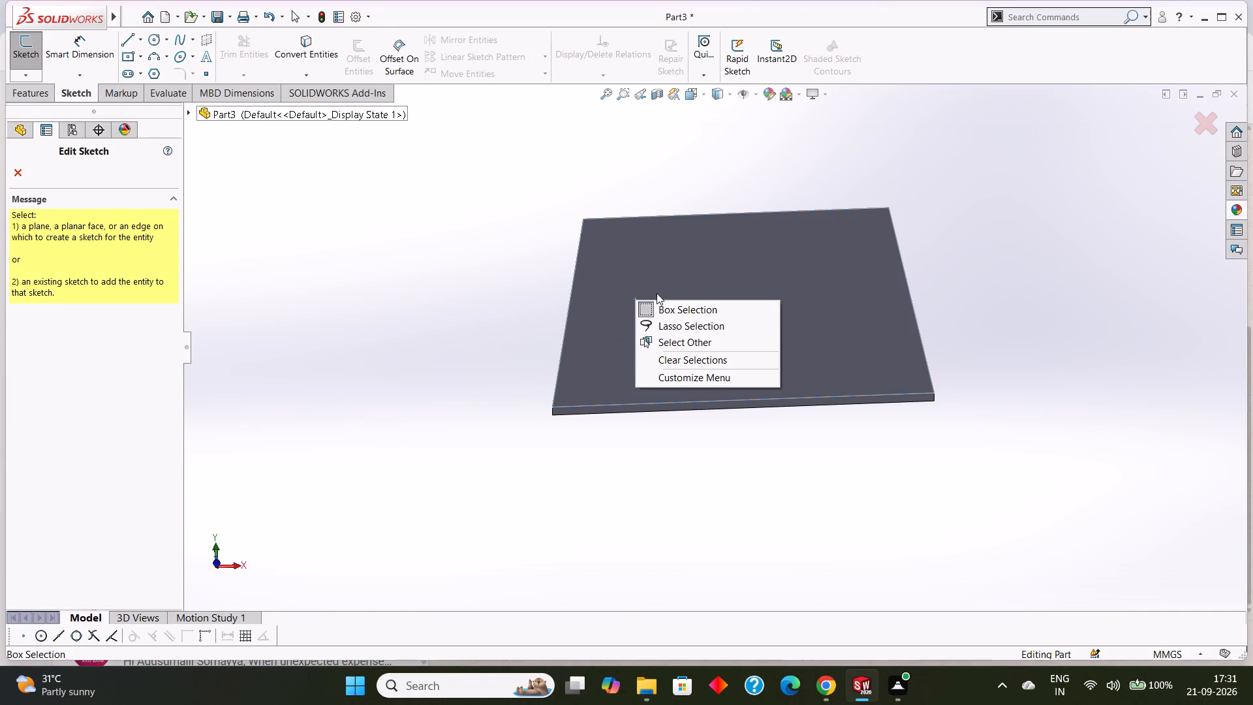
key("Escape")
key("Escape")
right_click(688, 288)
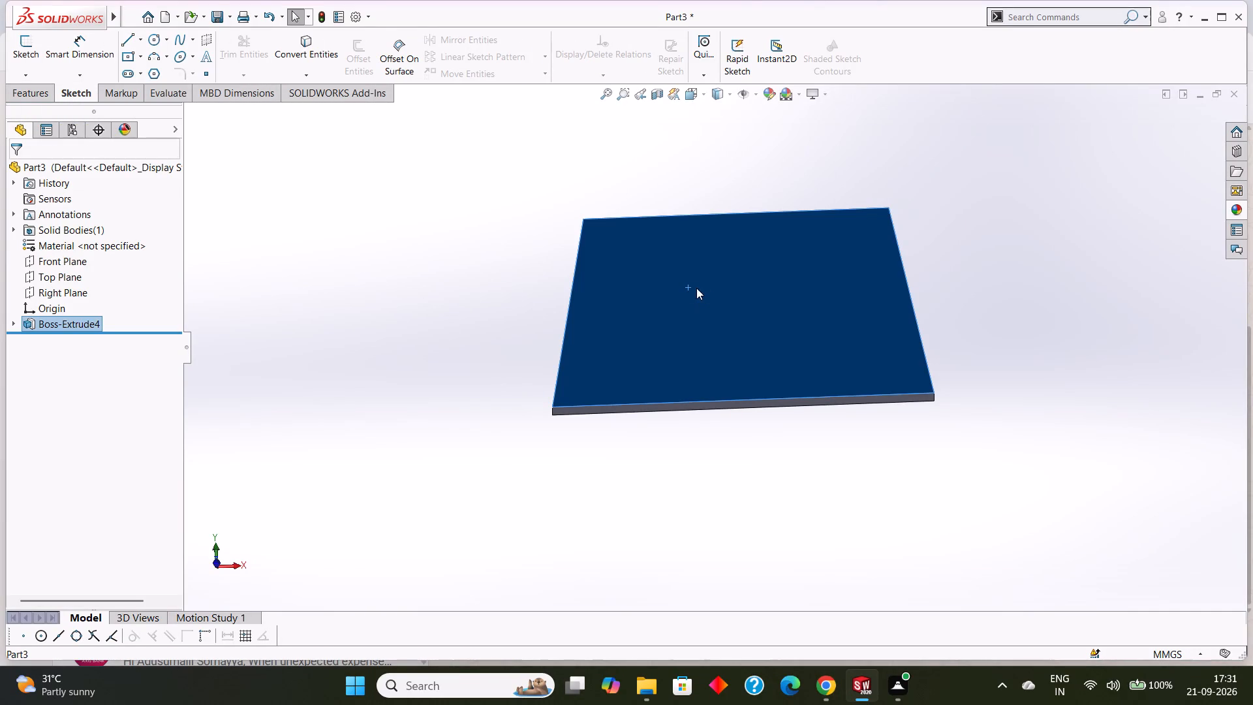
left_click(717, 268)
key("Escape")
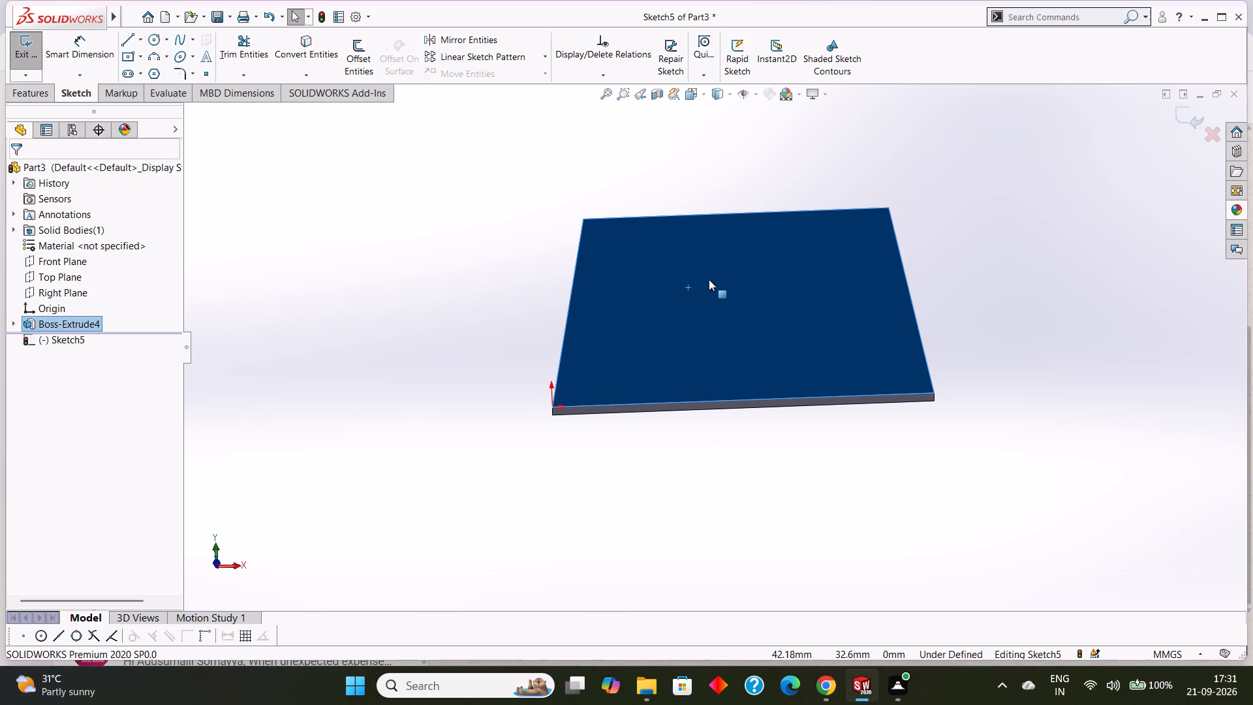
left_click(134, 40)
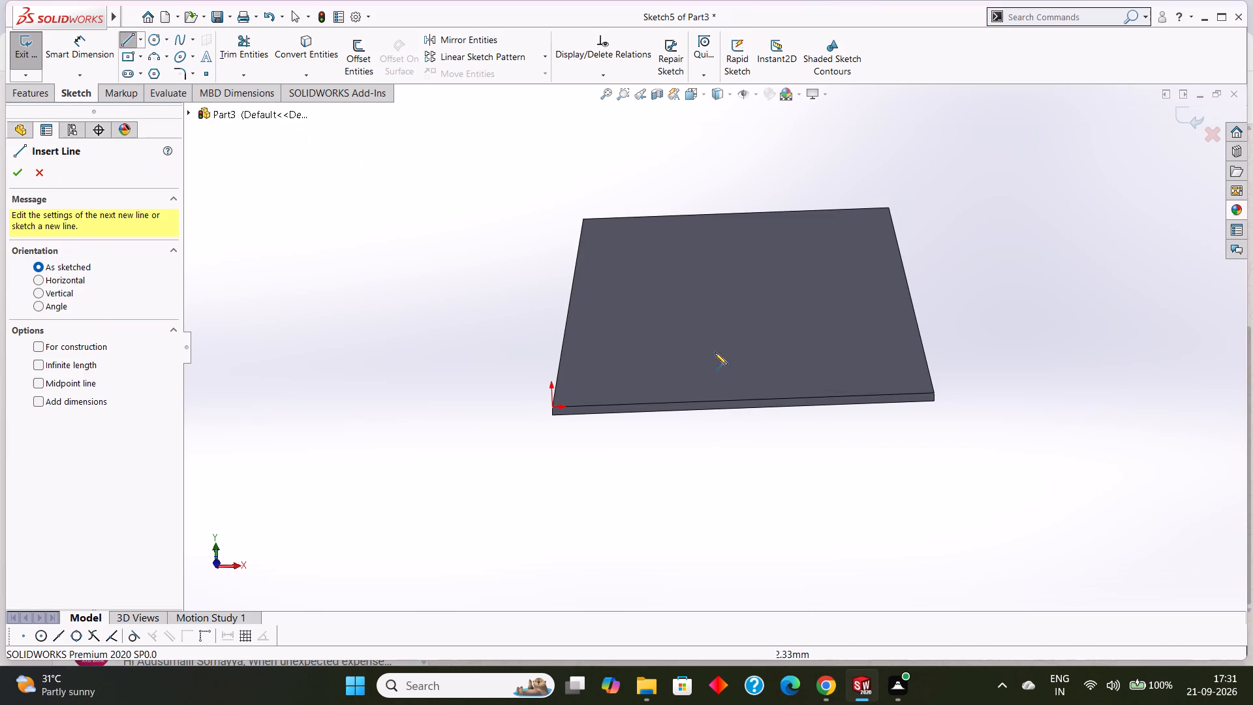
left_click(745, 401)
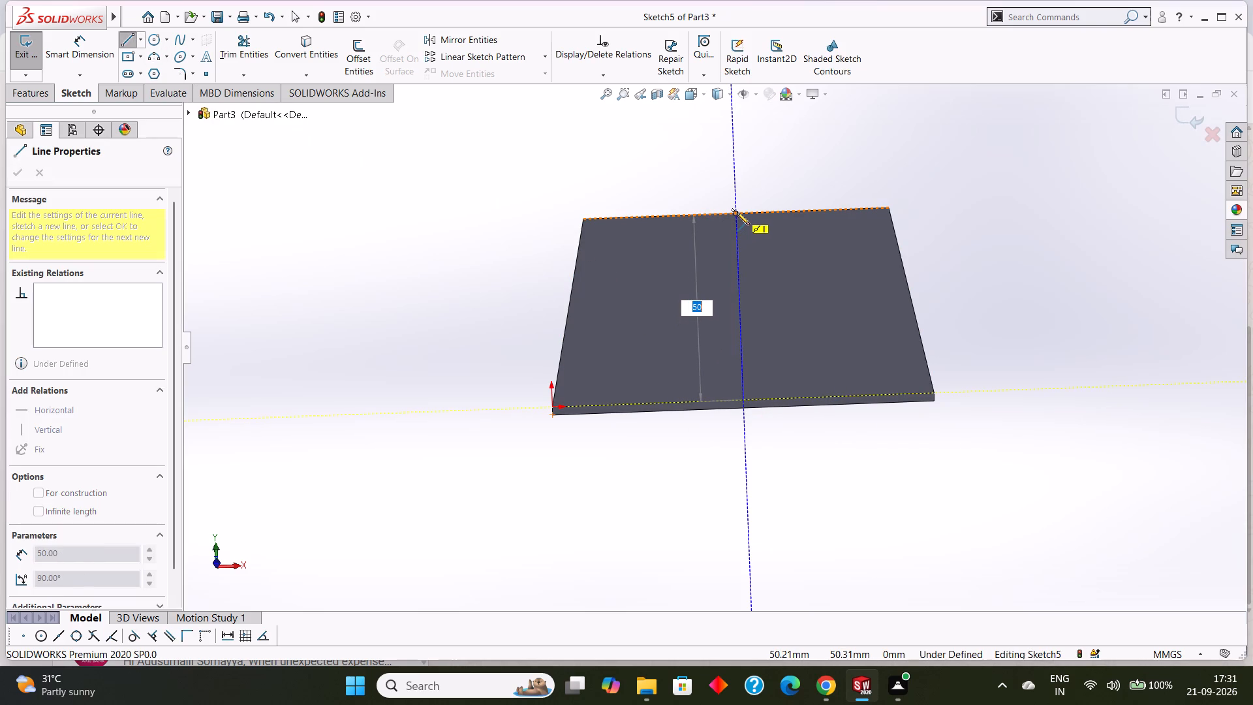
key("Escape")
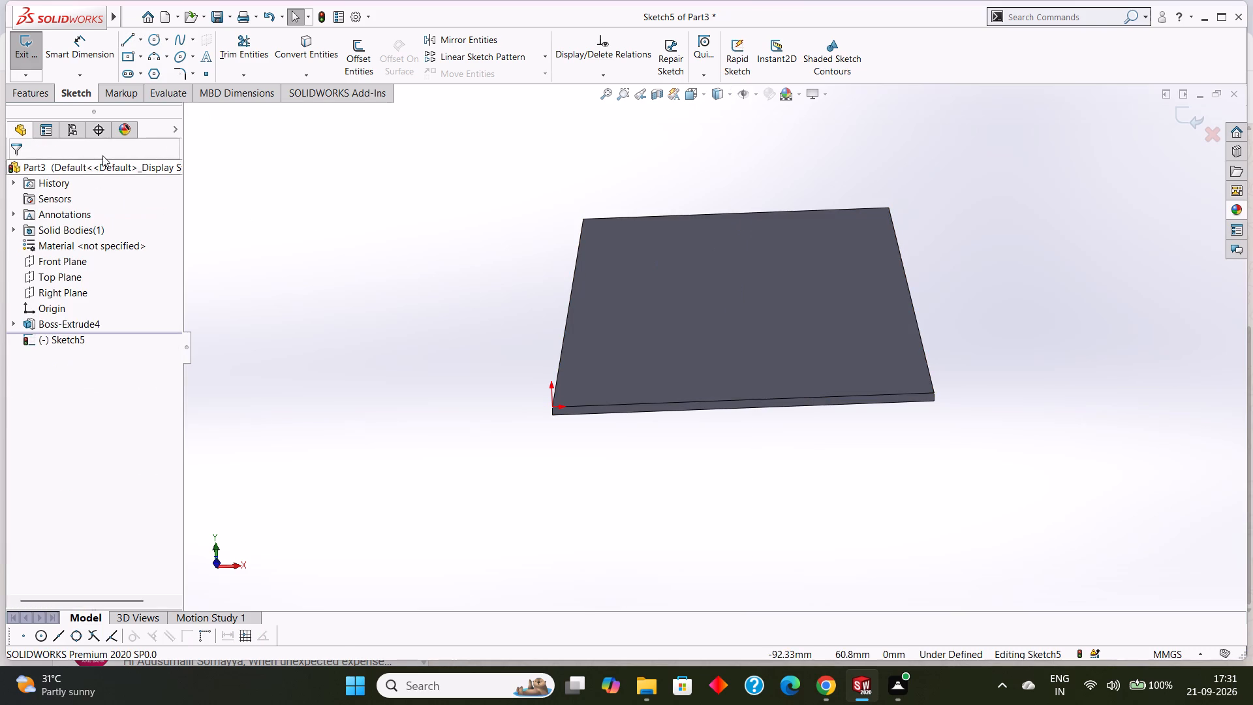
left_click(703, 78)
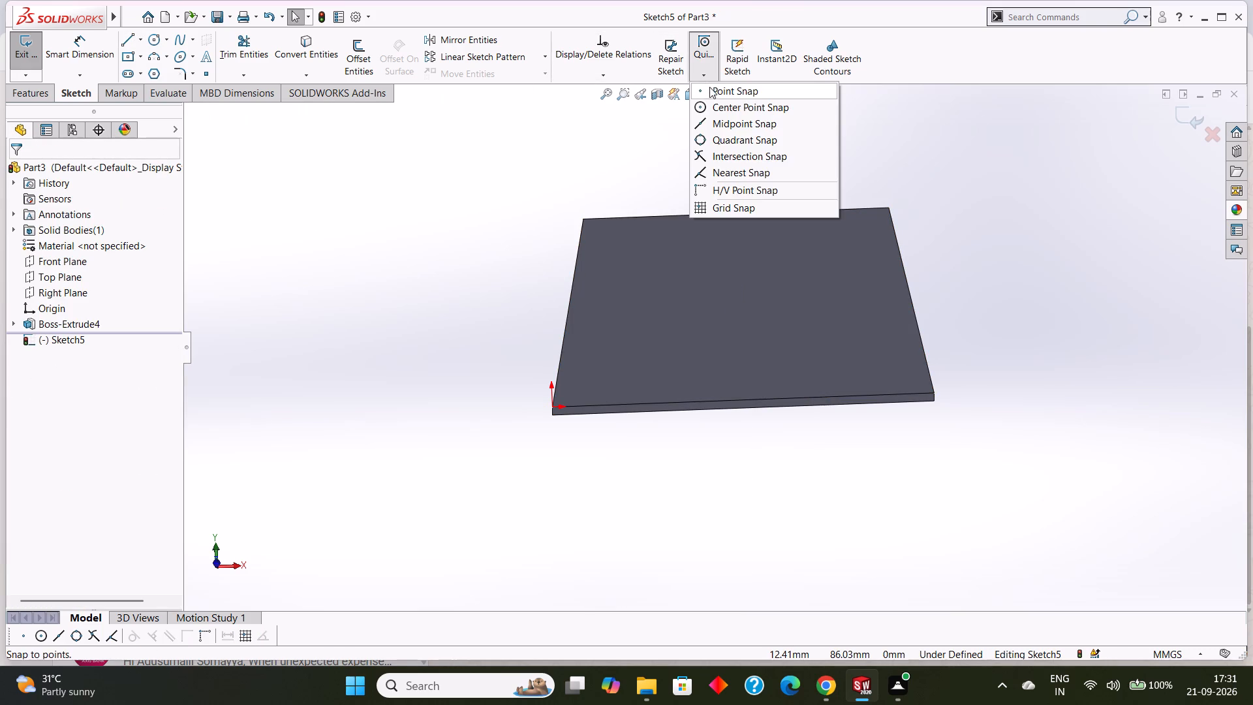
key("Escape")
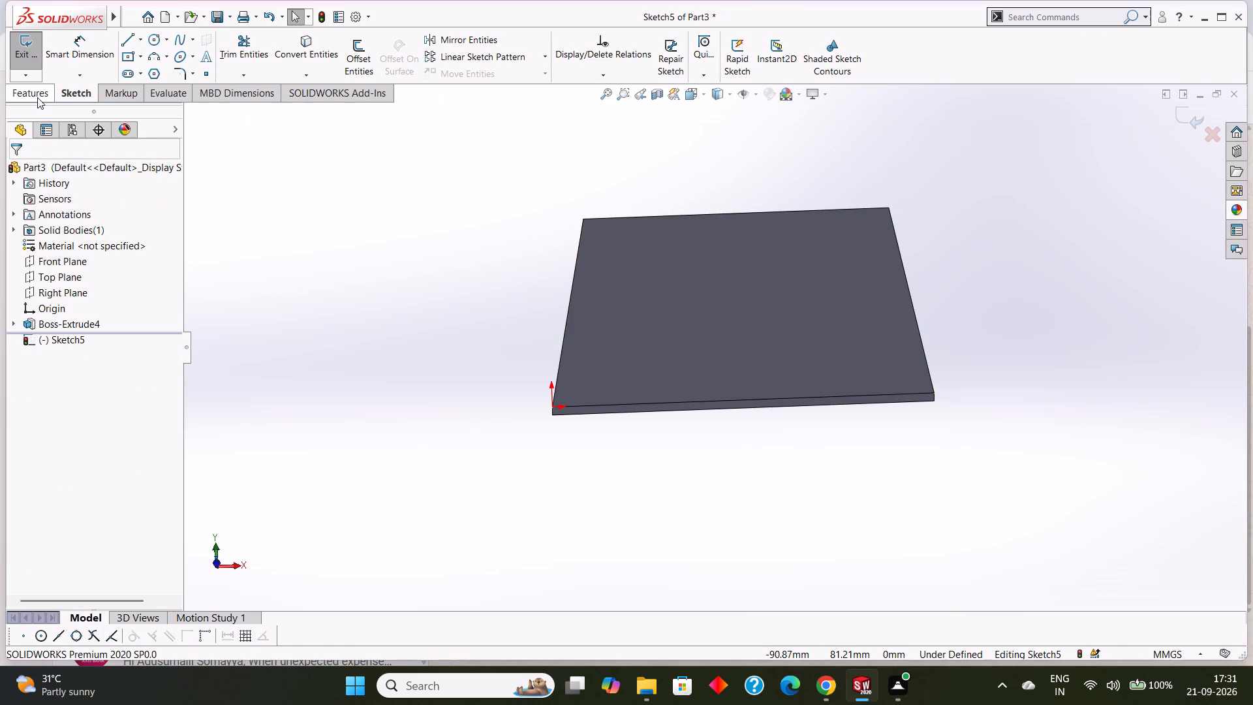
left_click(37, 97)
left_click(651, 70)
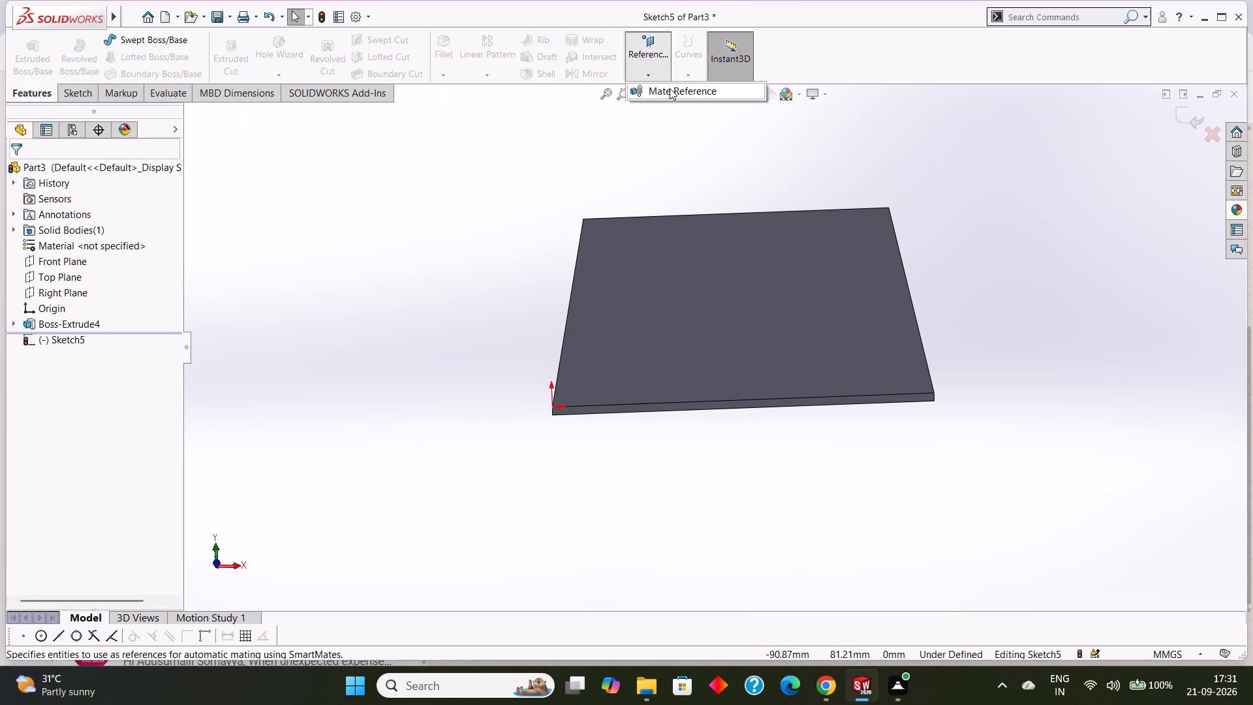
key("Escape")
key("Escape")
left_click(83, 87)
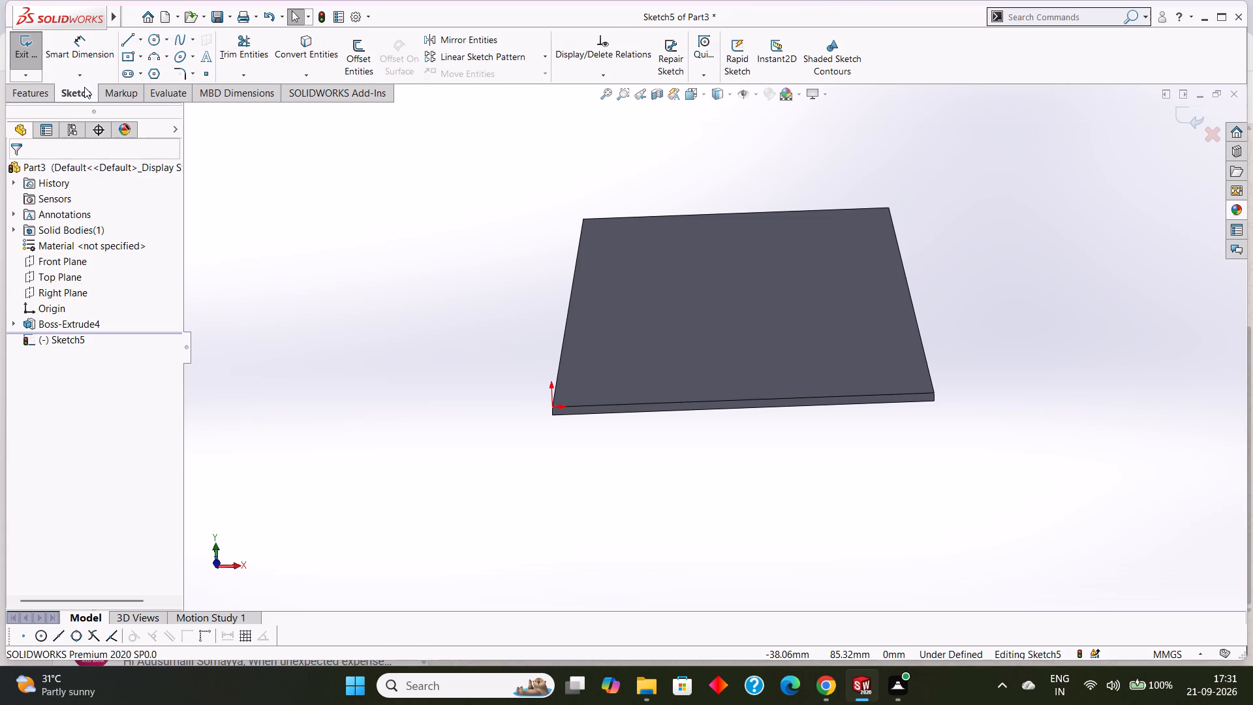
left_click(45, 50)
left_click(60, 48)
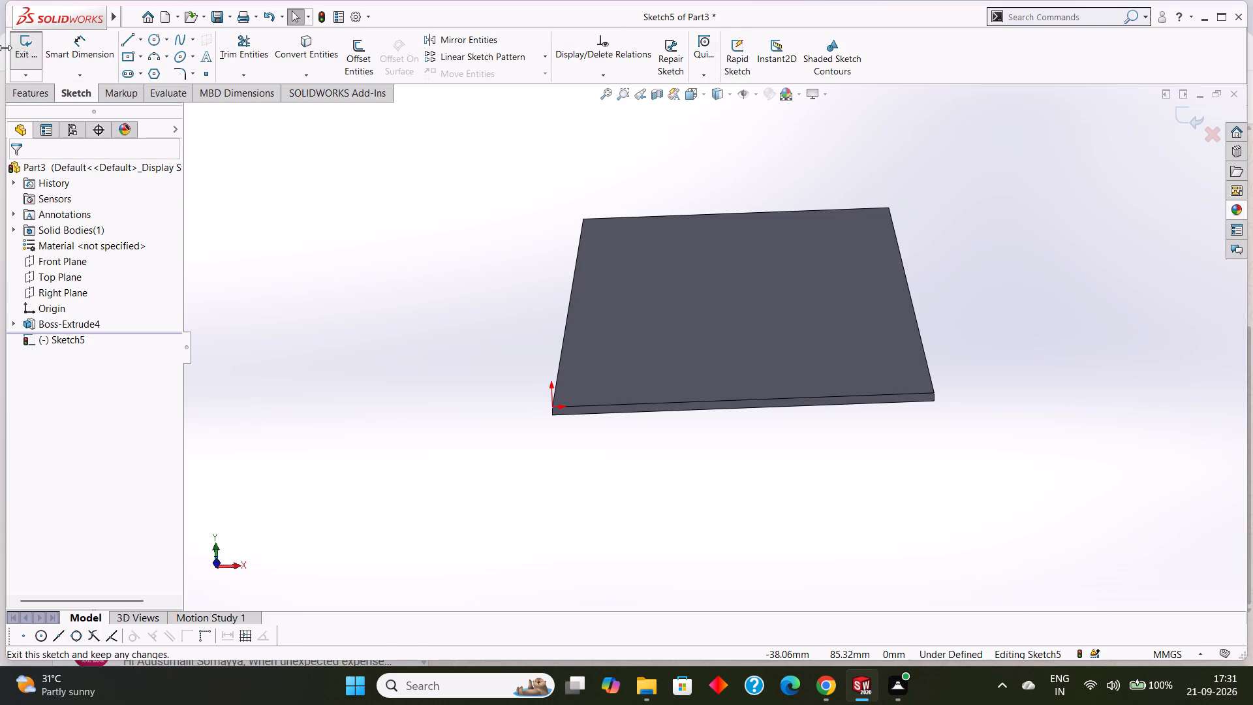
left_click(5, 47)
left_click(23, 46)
Create a reference plane parallel to the Top Plane at an offset distance of 5 mm.
left_click(35, 89)
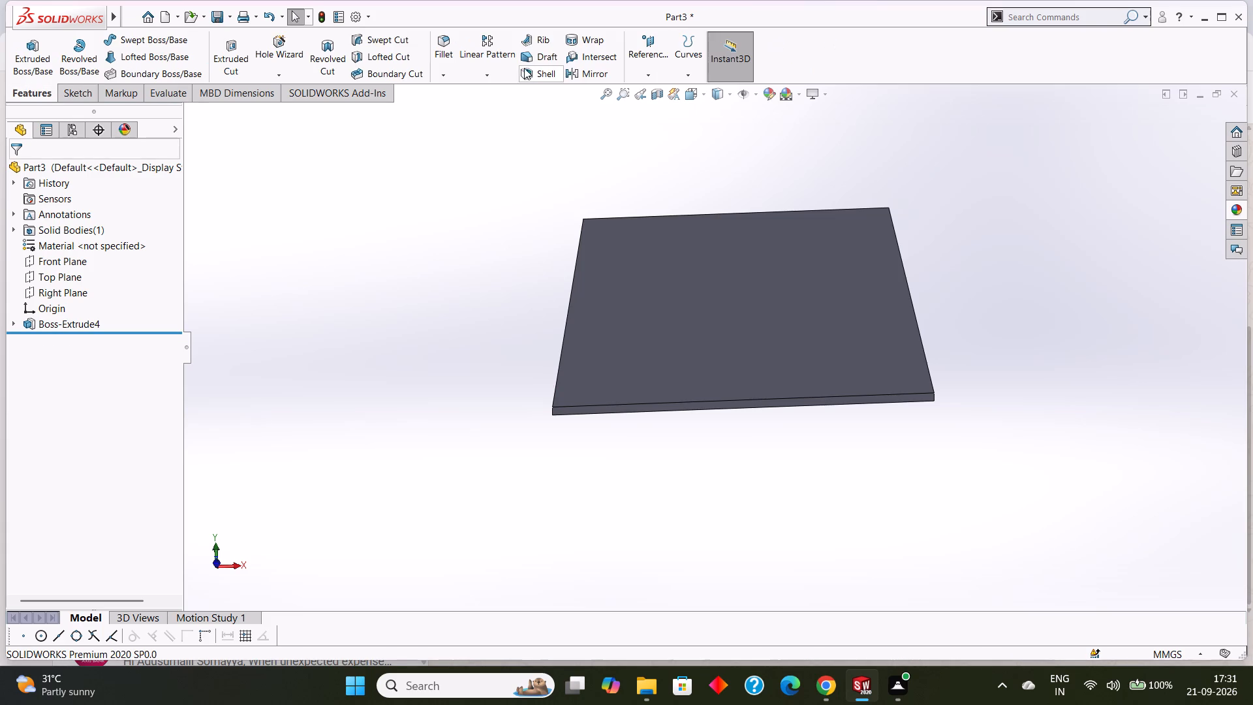
left_click(649, 76)
left_click(662, 90)
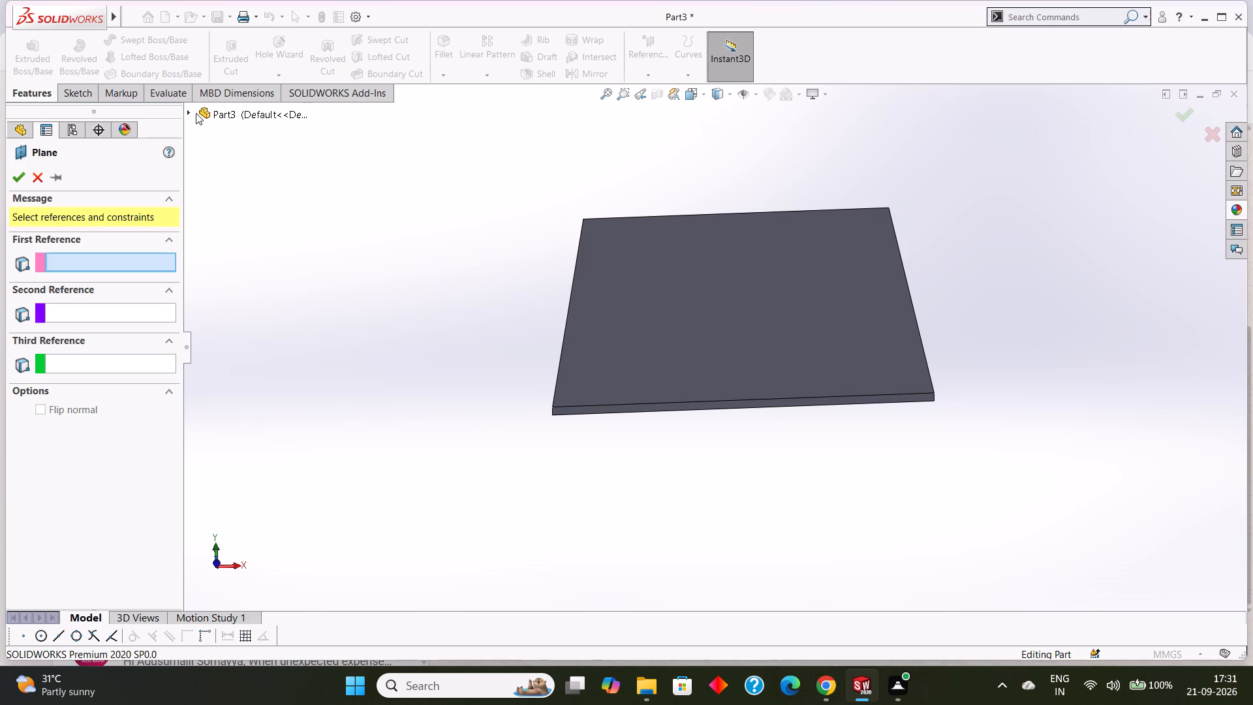
left_click(194, 112)
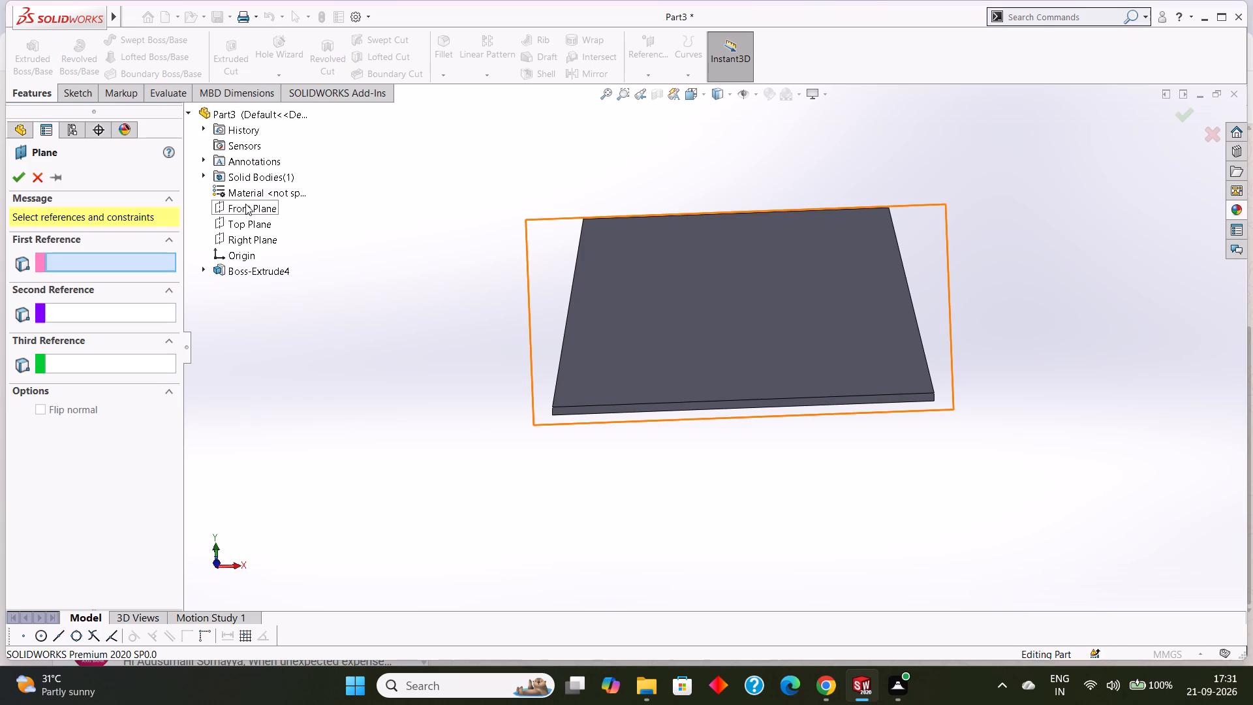
left_click(246, 222)
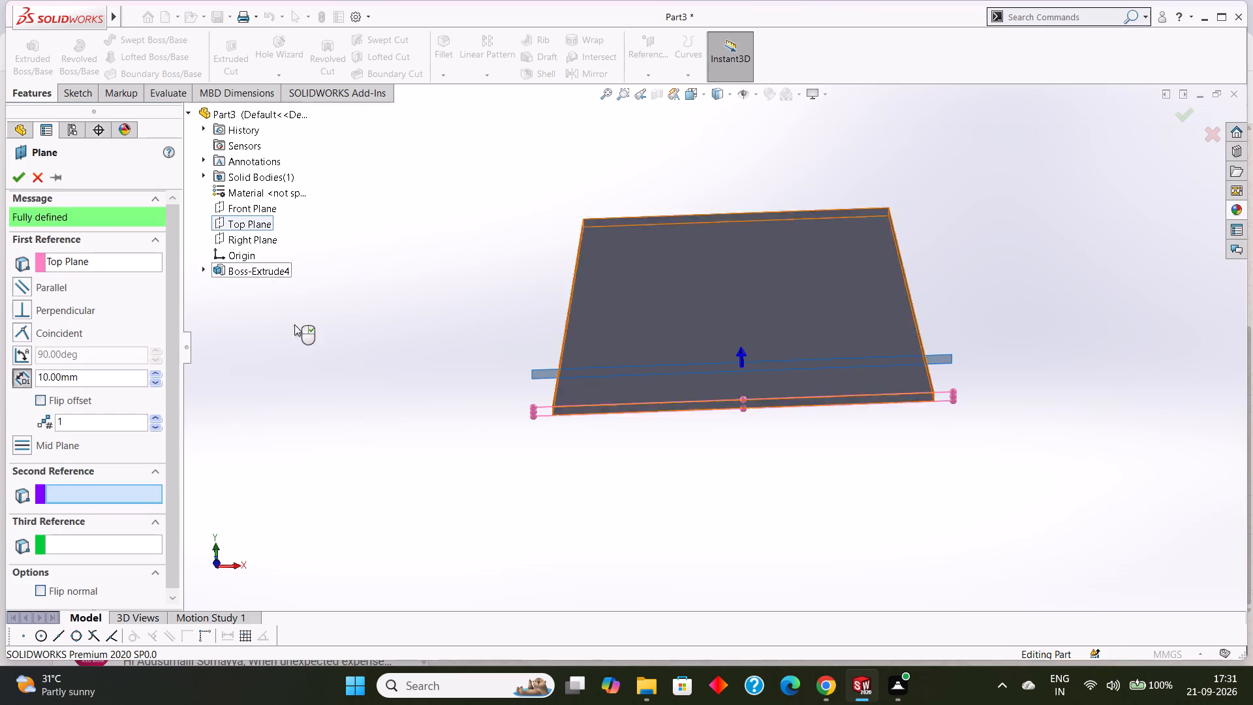
scroll(446, 605, "up", 1)
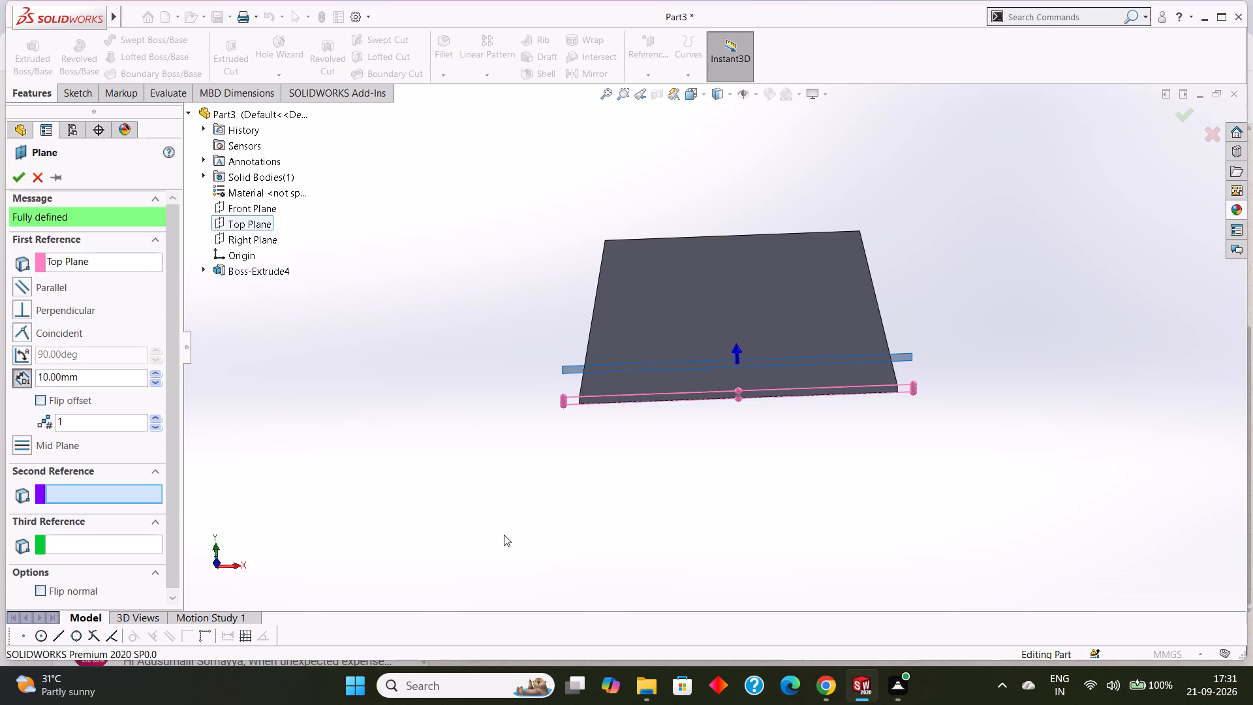
middle_click_drag(504, 535, 466, 402)
left_click(97, 375)
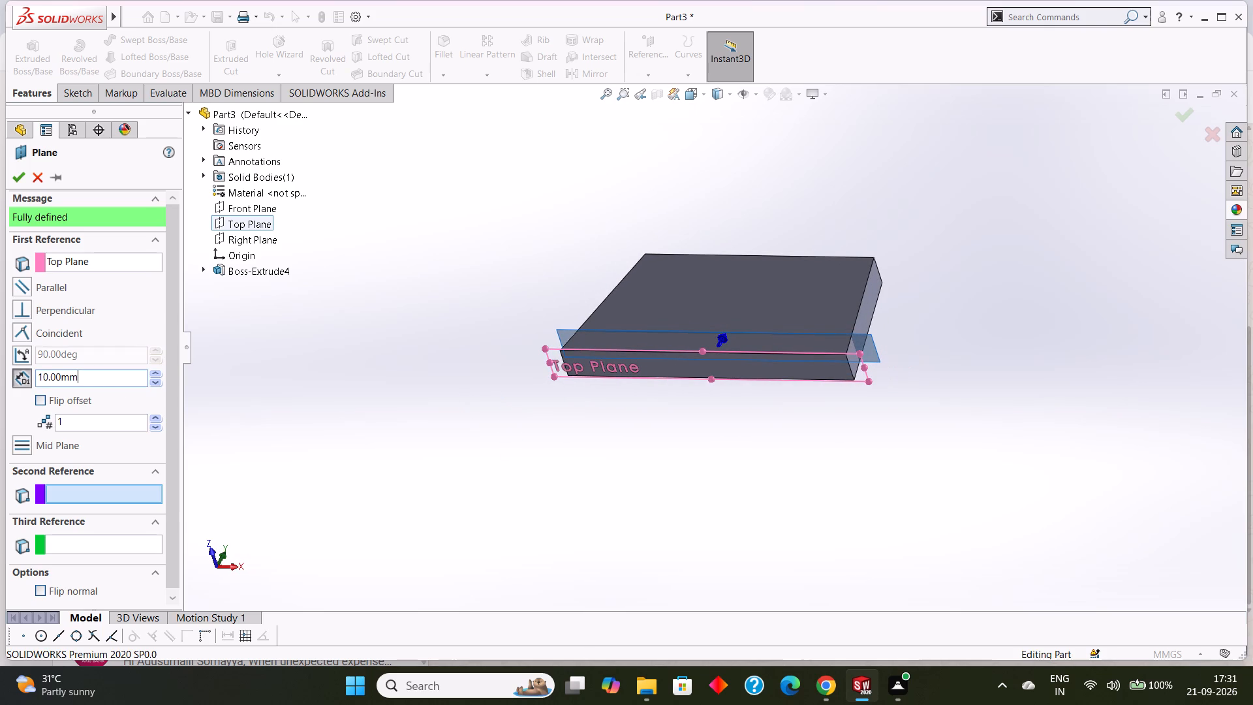
left_click_drag(123, 376, 20, 382)
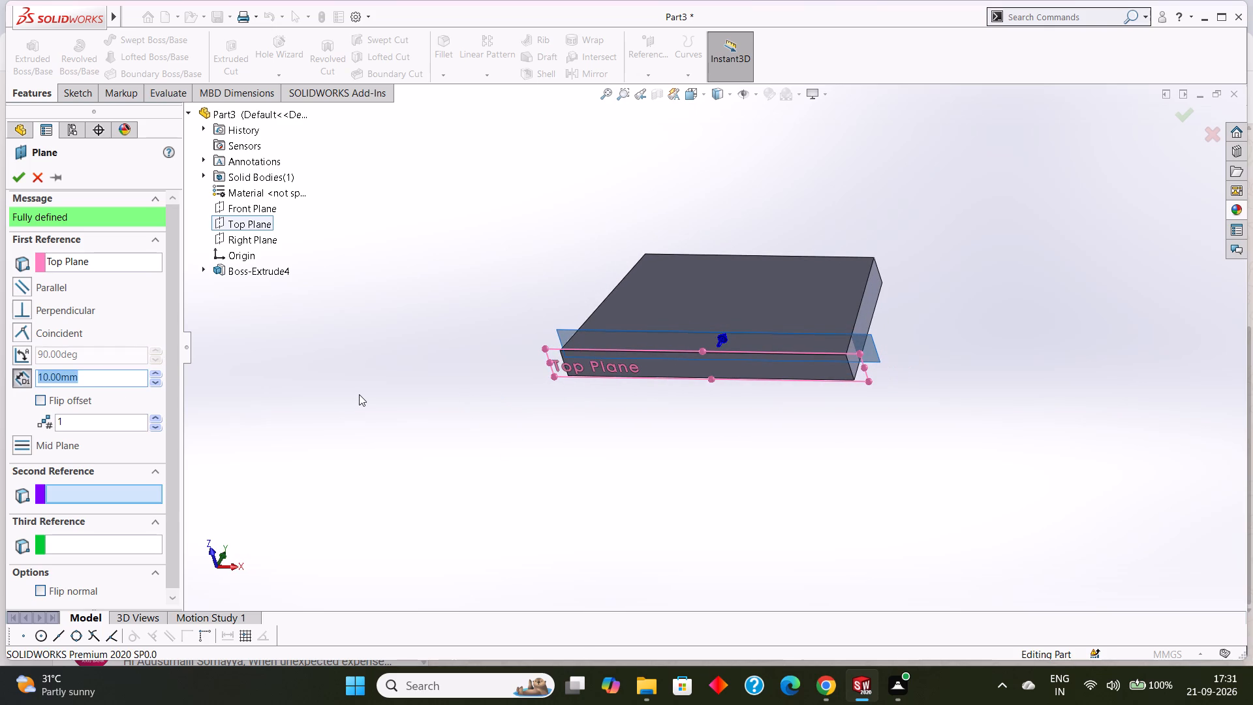
key("5")
key("Return")
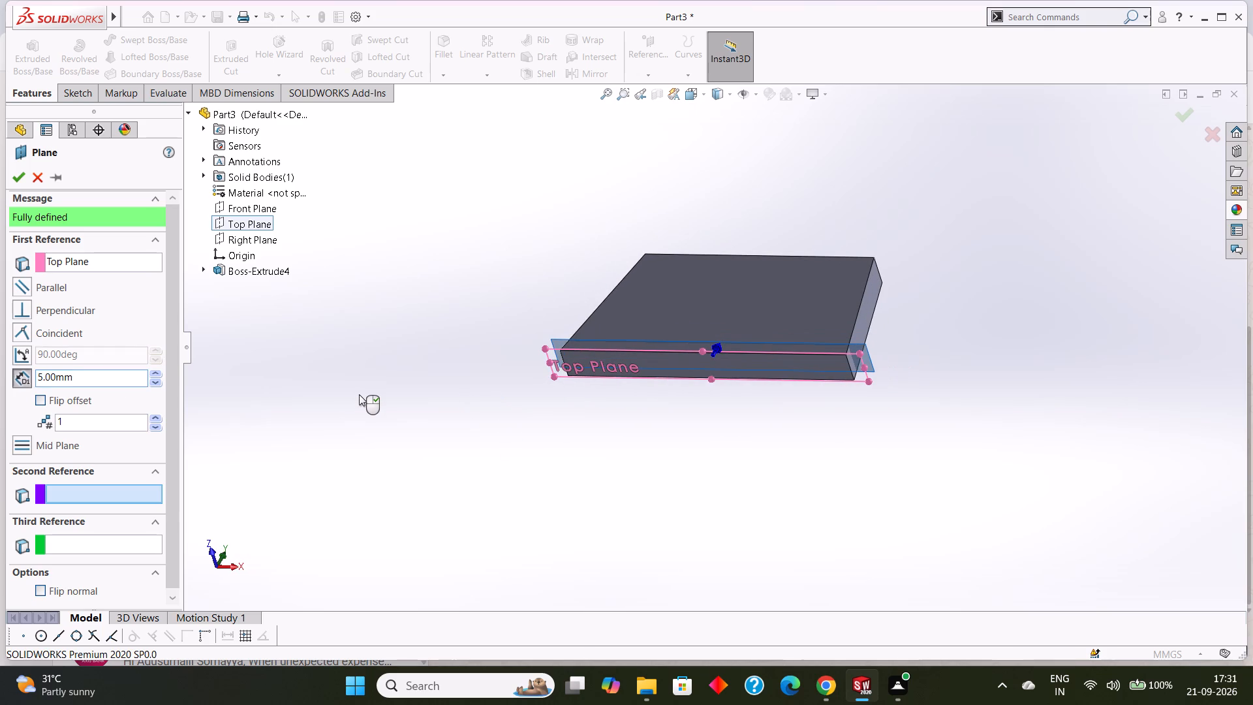
middle_click_drag(1000, 480, 955, 518)
left_click(12, 181)
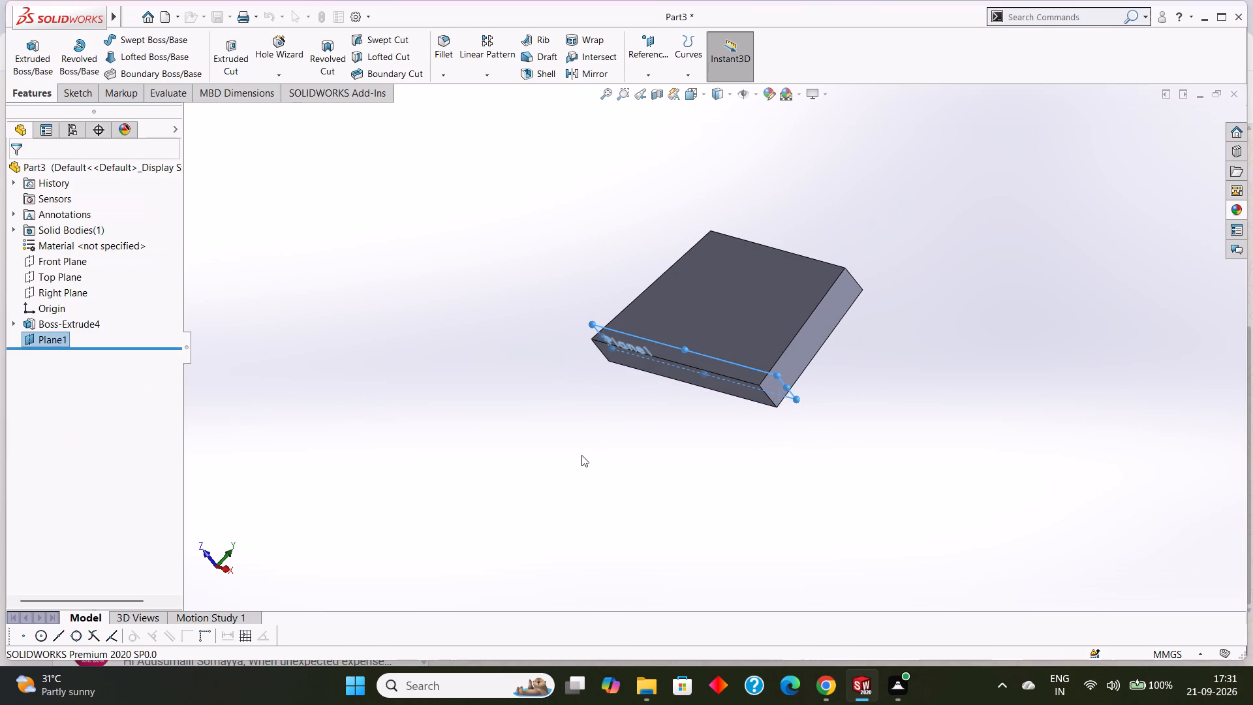
Examine the new offset plane's position relative to the trapezoidal plate, both square-on and from several angles.
scroll(713, 463, "down", 2)
scroll(781, 390, "up", 1)
scroll(782, 390, "down", 4)
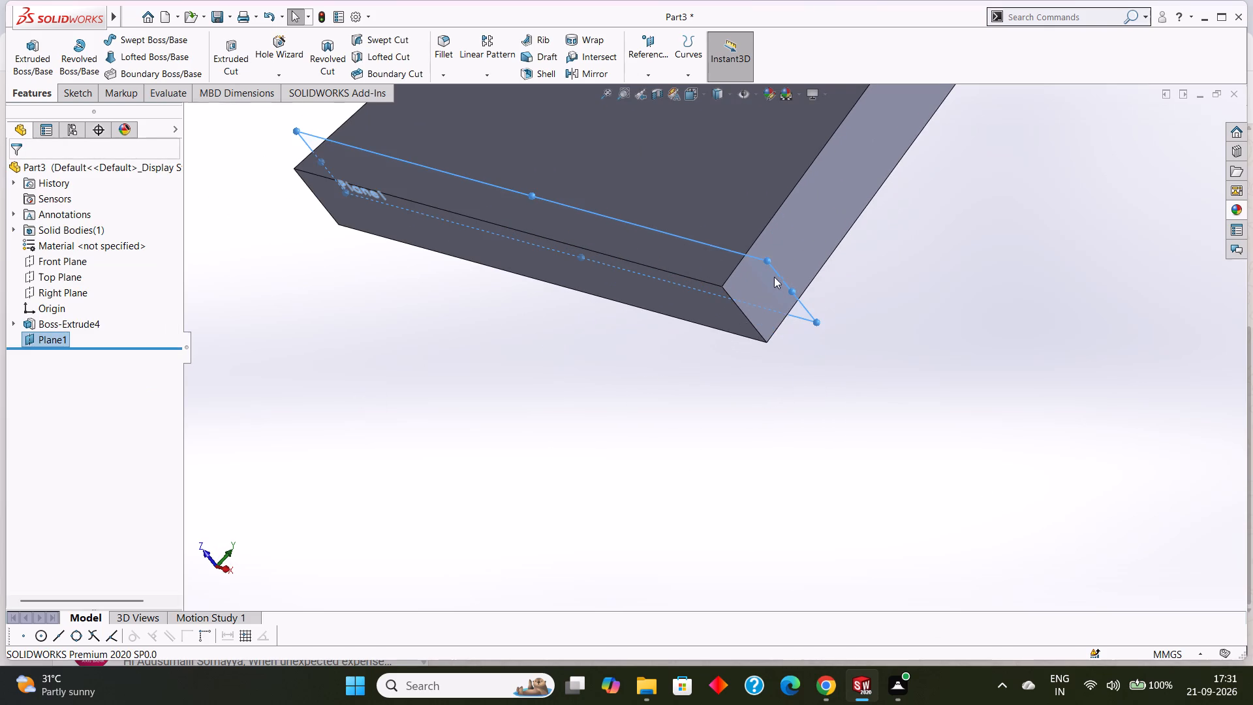
left_click(756, 257)
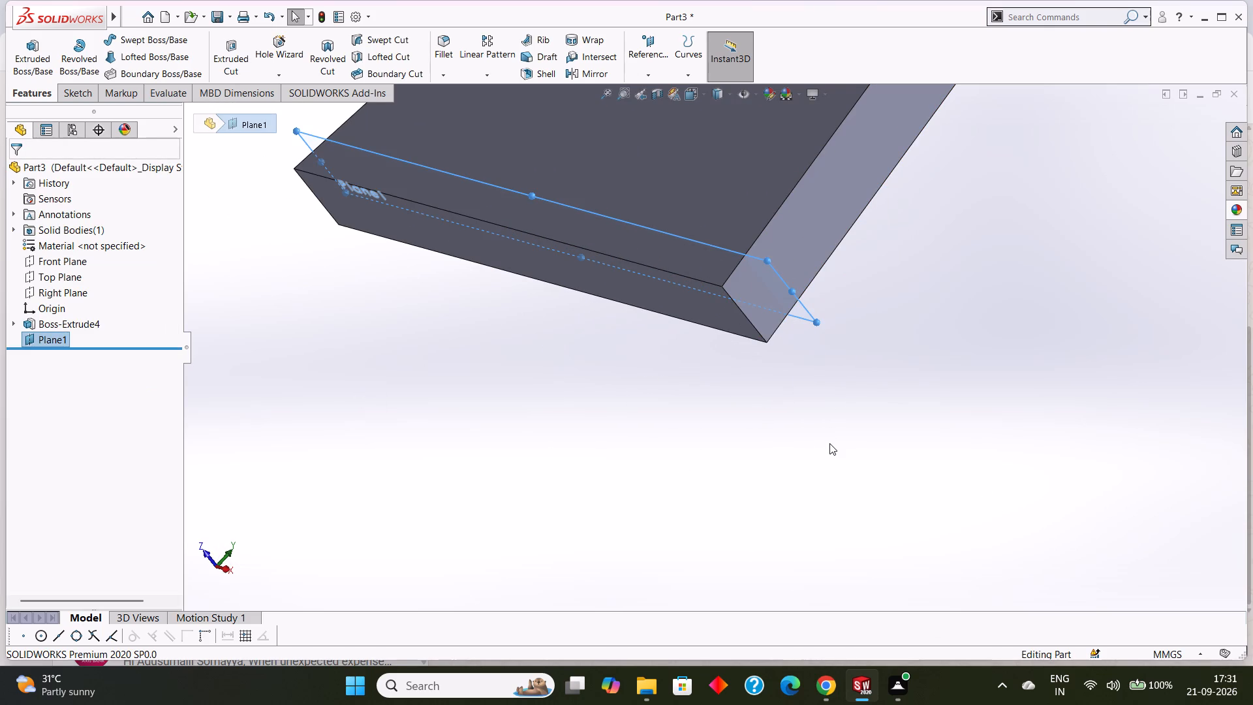
key("ctrl+8")
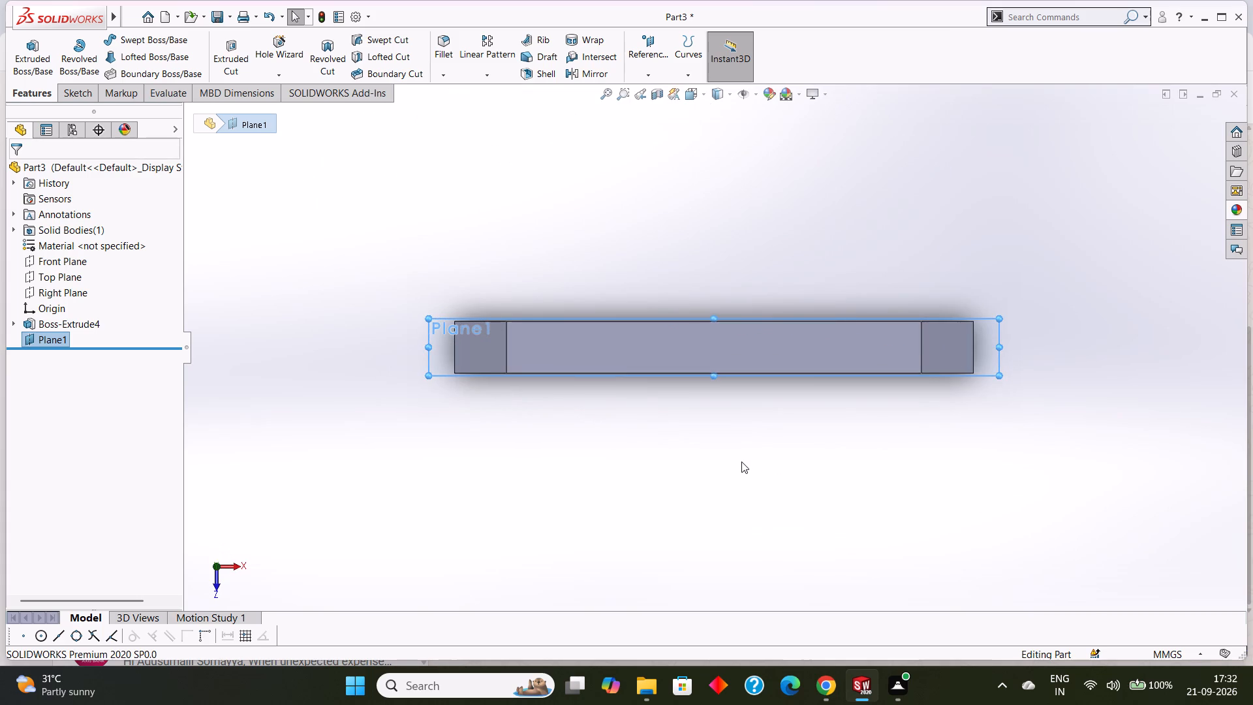
scroll(741, 462, "up", 3)
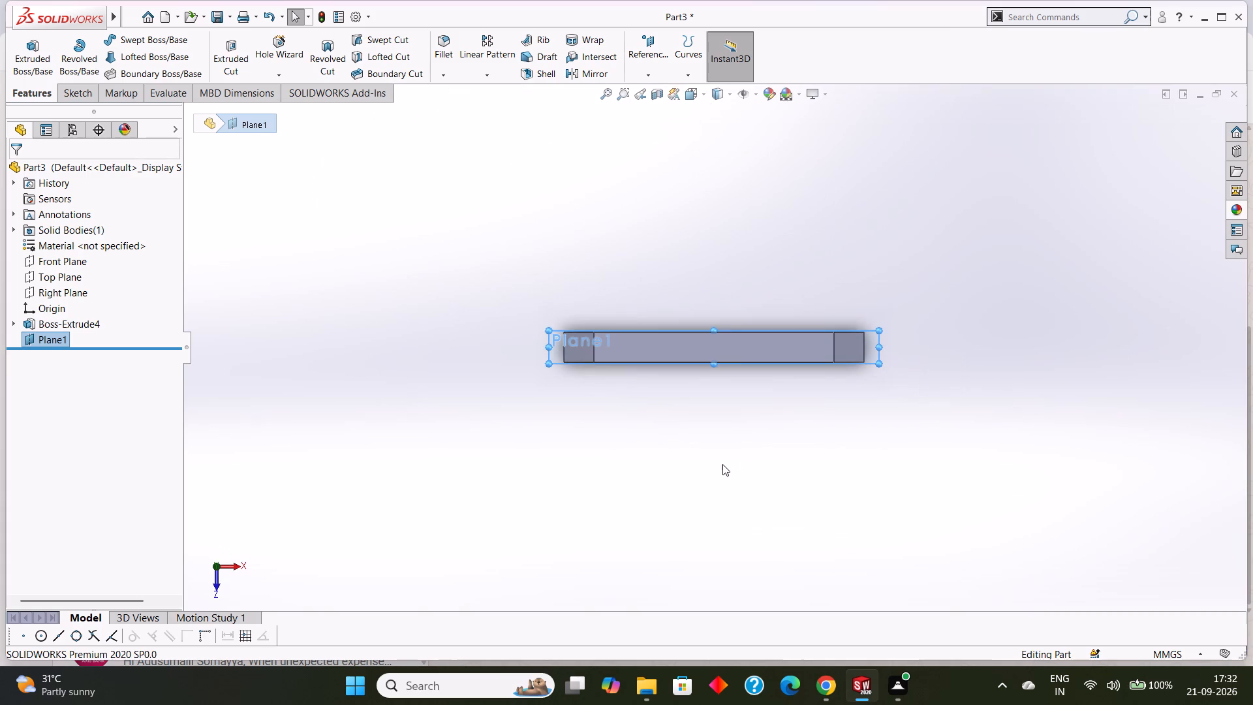
middle_click_drag(722, 463, 703, 510)
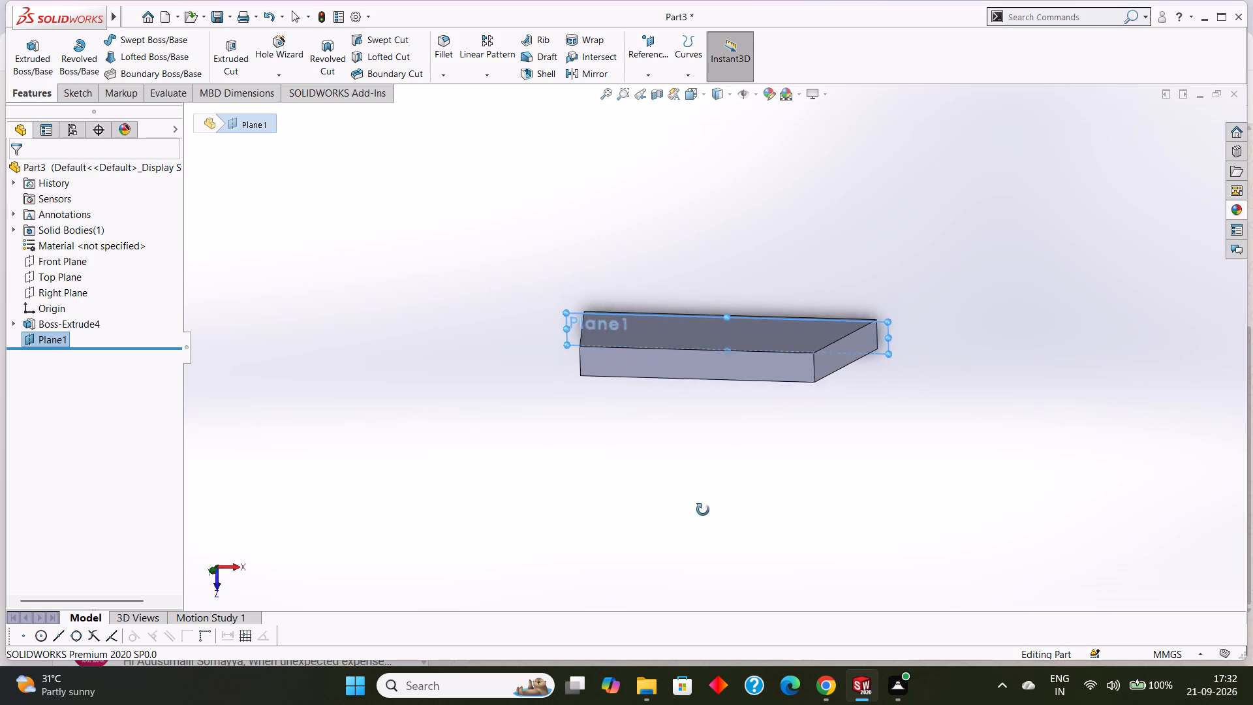
middle_click_drag(703, 510, 698, 292)
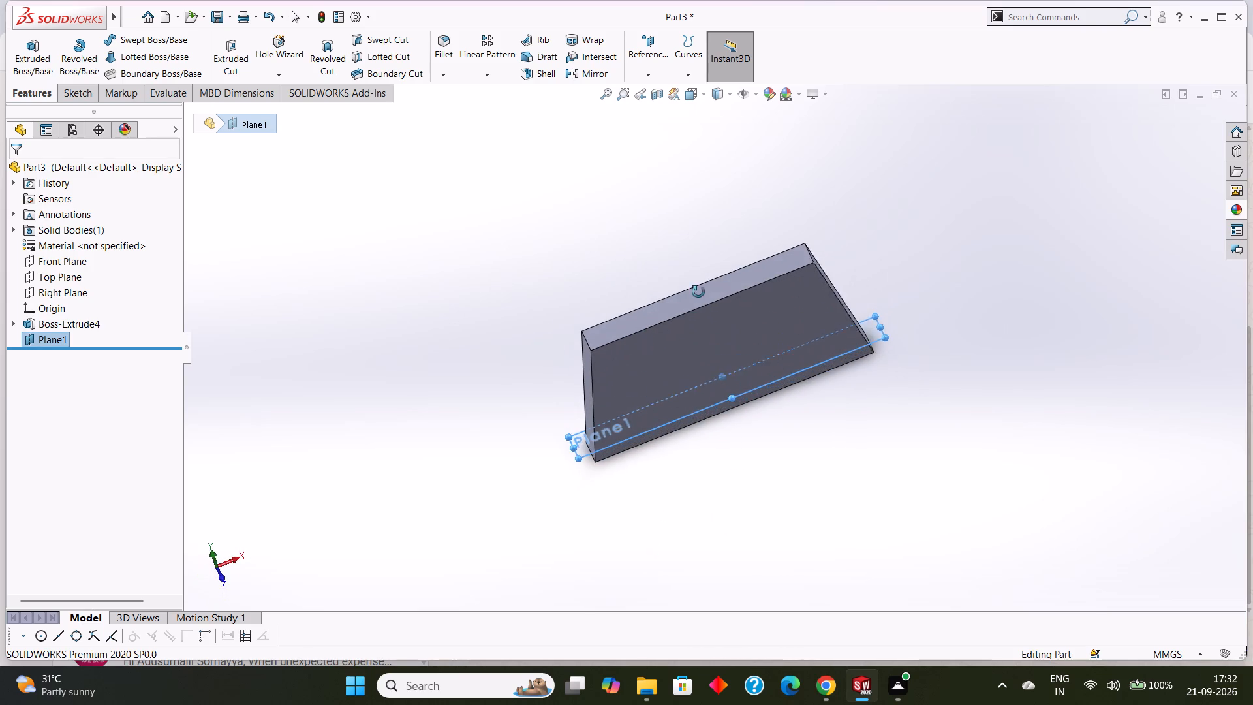
middle_click_drag(698, 292, 692, 221)
middle_click_drag(694, 261, 692, 176)
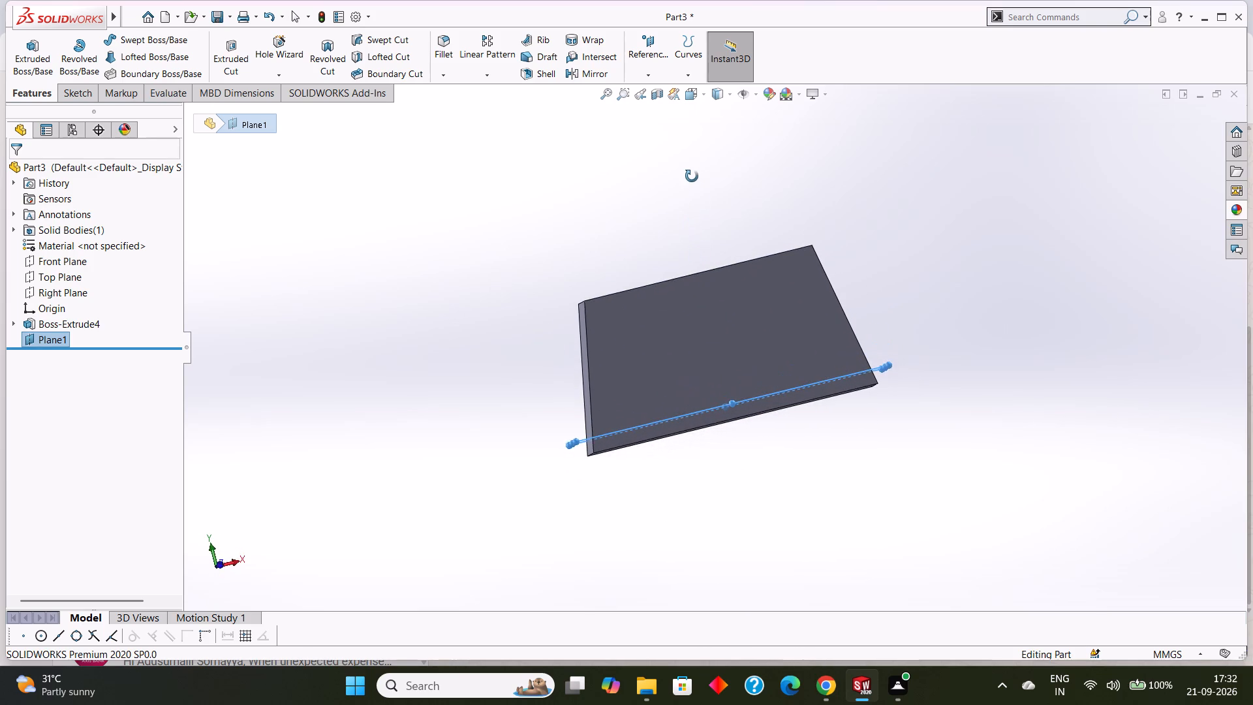
middle_click_drag(692, 176, 696, 212)
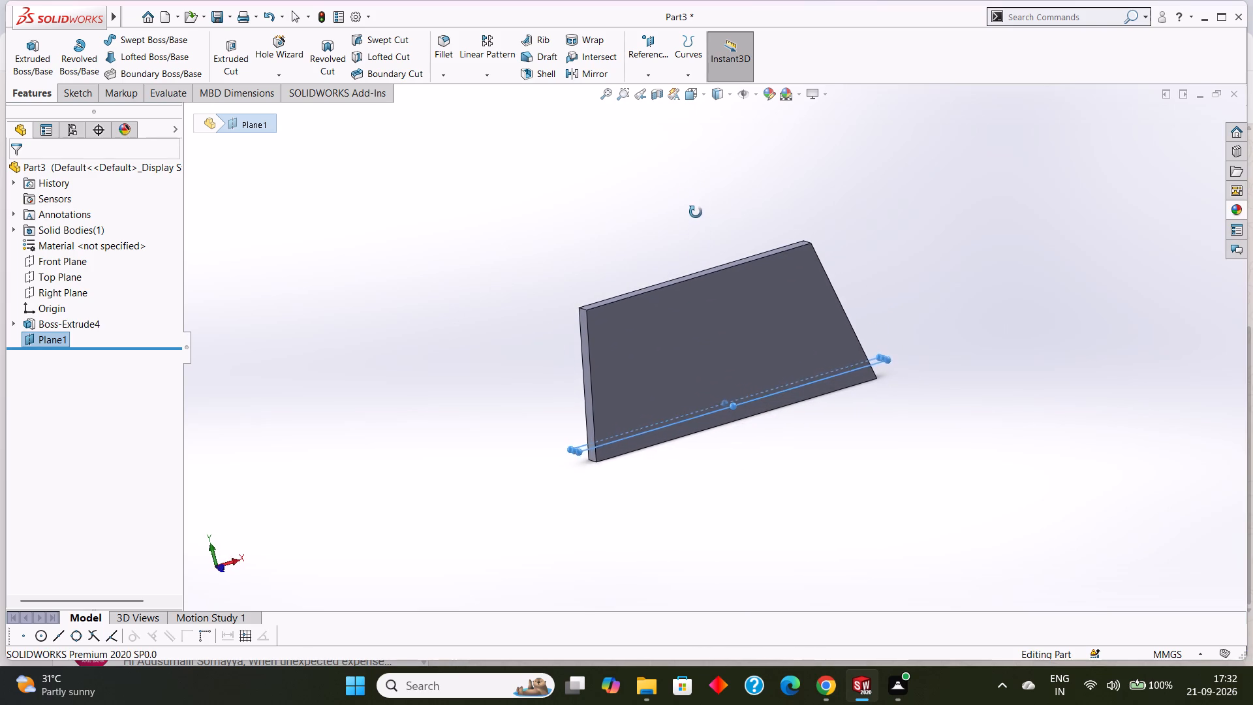
middle_click_drag(696, 212, 694, 225)
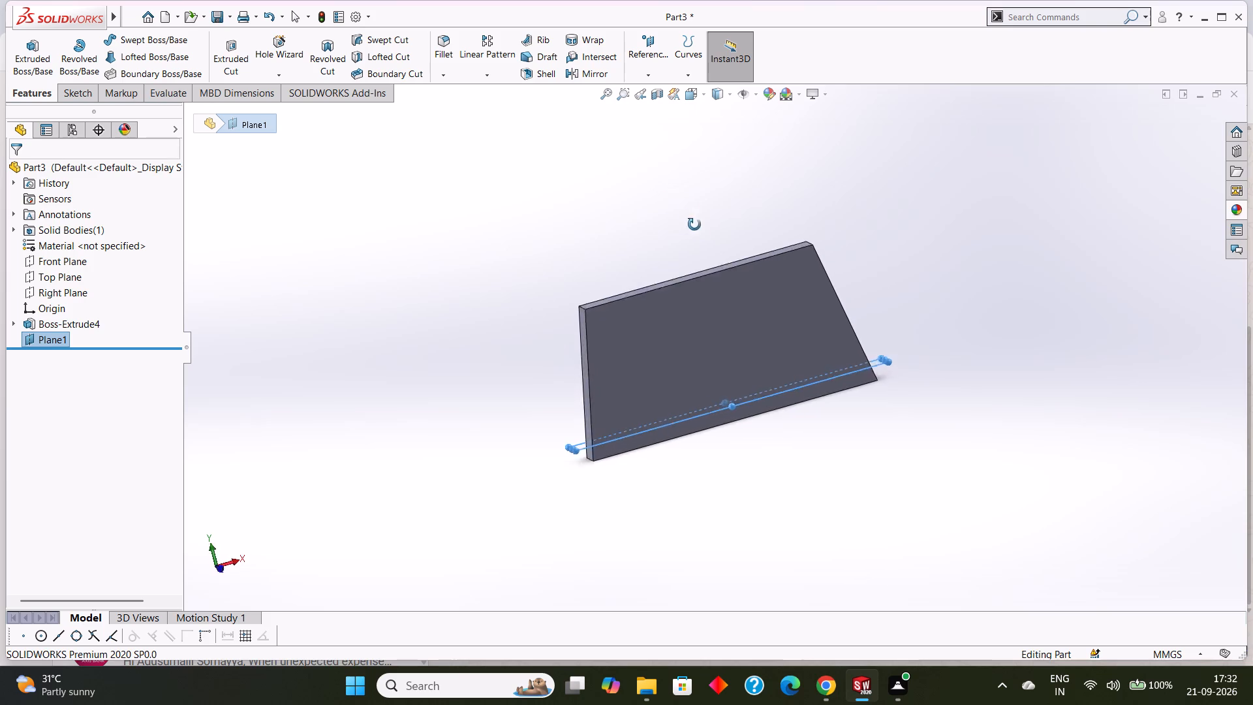
middle_click_drag(694, 225, 696, 301)
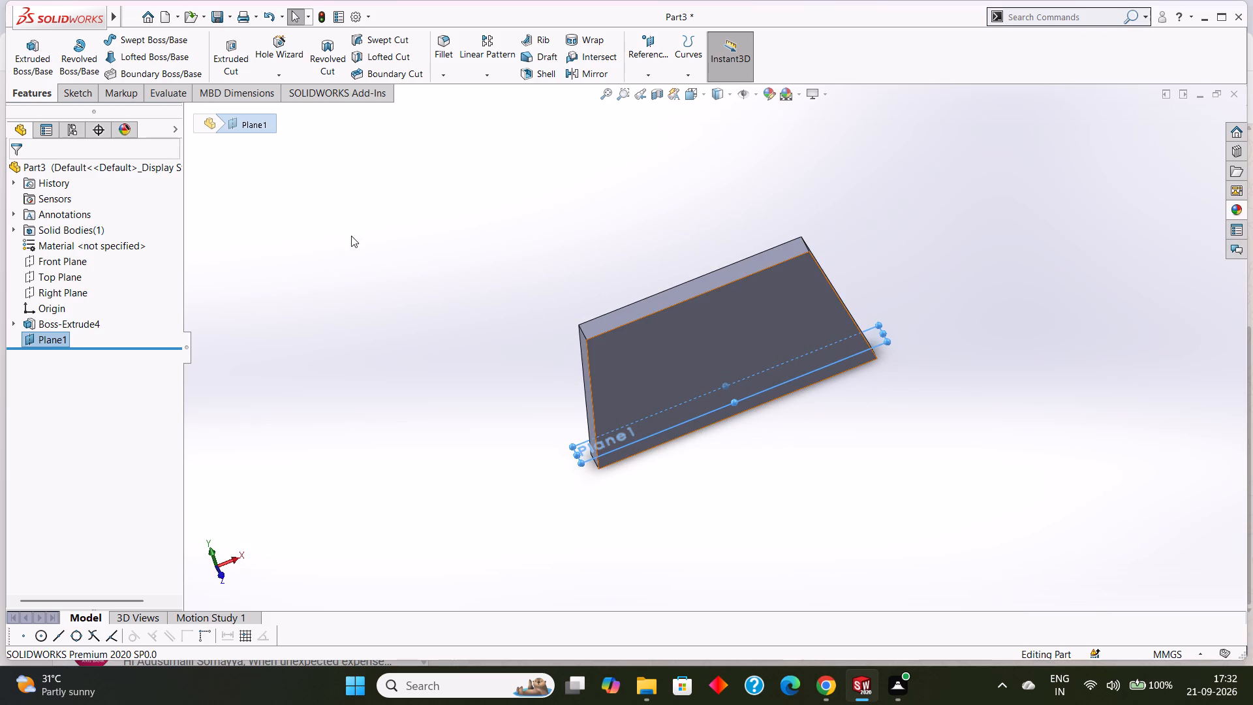
Hide the 5 mm offset reference plane.
right_click(58, 336)
left_click(82, 316)
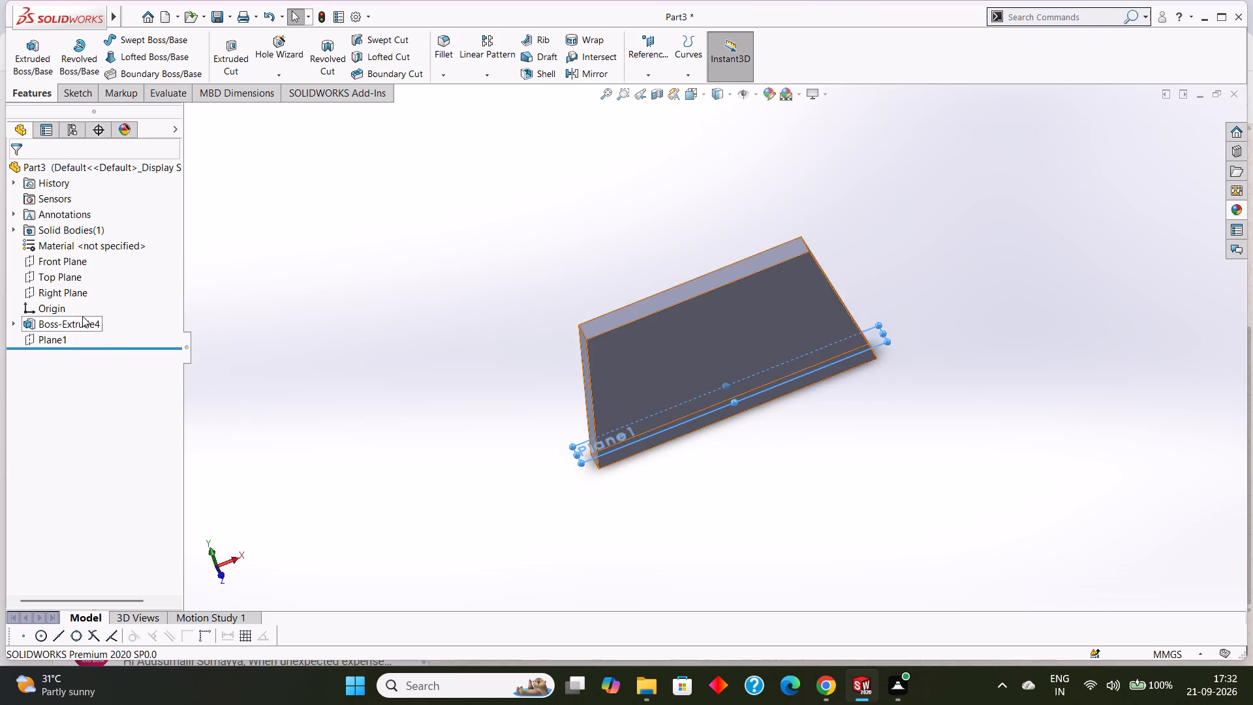
left_click(255, 334)
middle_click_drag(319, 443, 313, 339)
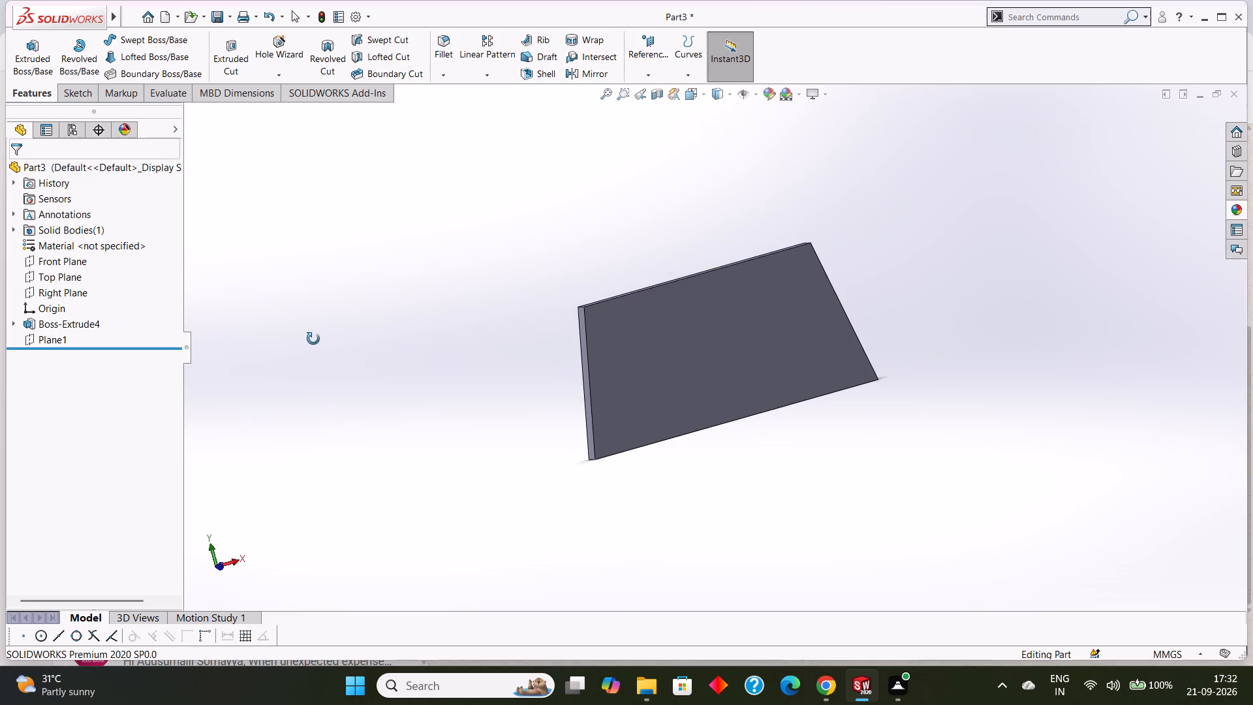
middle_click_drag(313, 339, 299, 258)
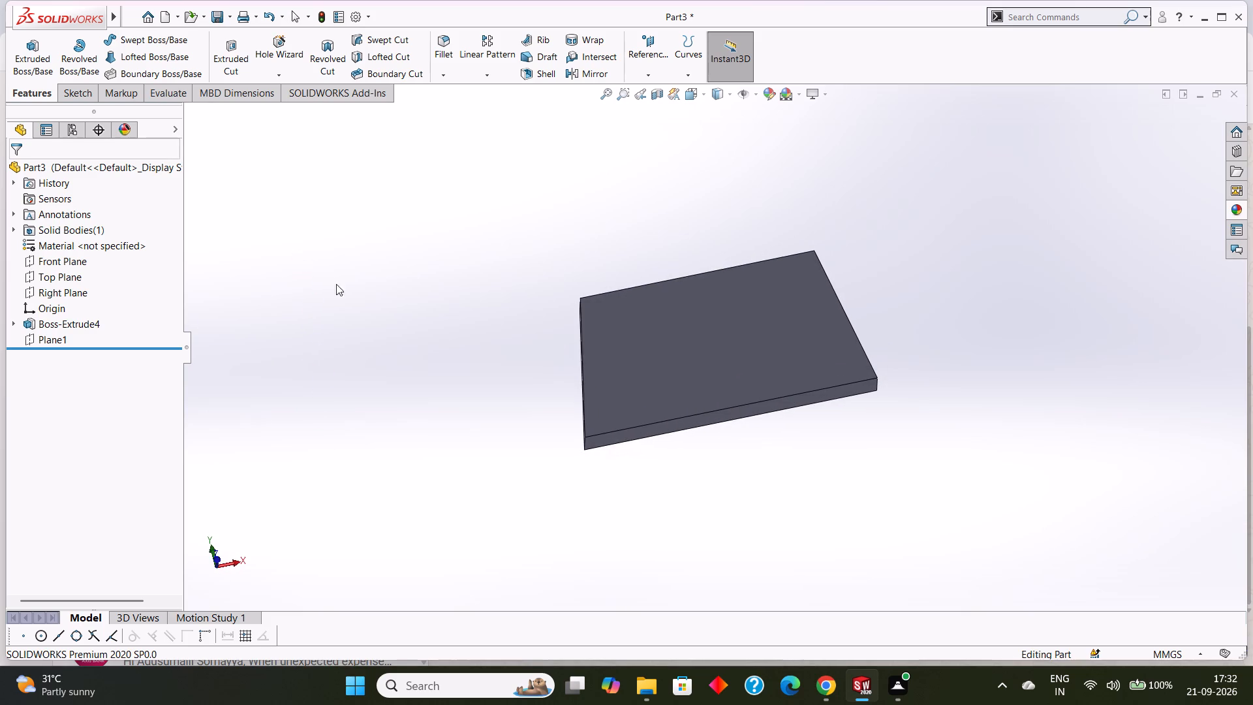
Examine where the Front Plane and the Top Plane lie relative to the trapezoidal plate from several angles.
middle_click_drag(431, 466, 416, 412)
scroll(416, 412, "up", 1)
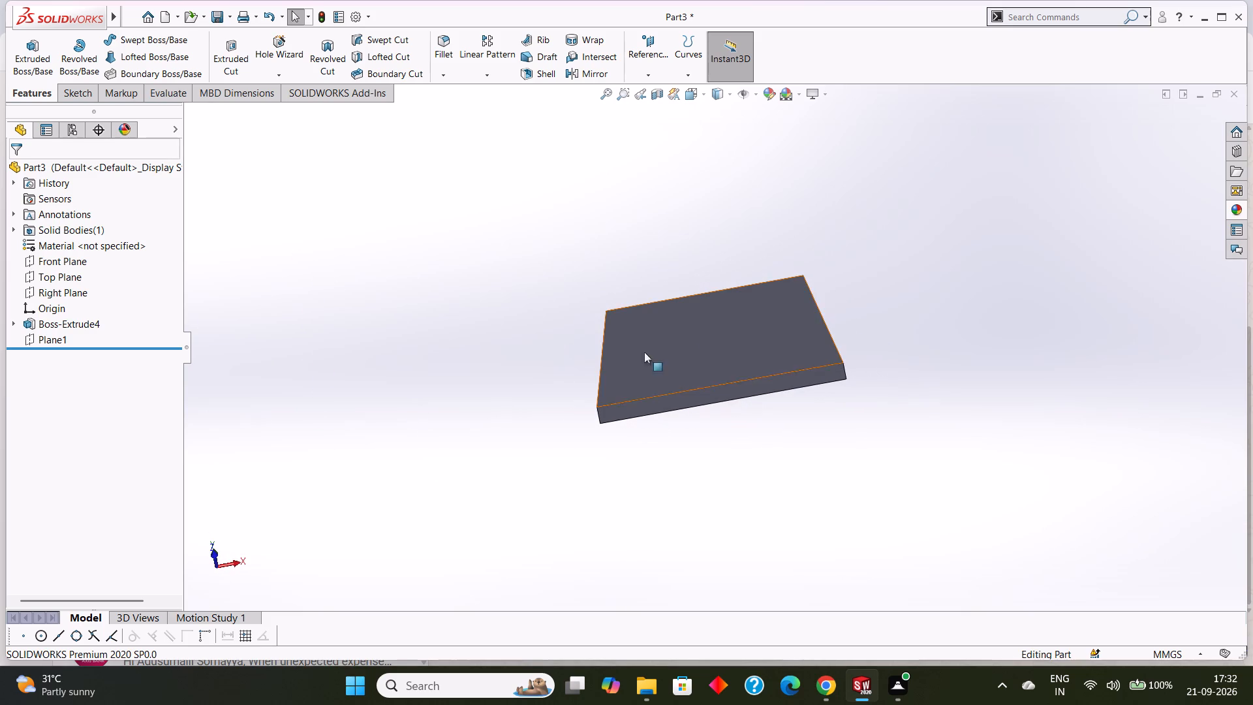
left_click(78, 259)
middle_click_drag(345, 411, 418, 495)
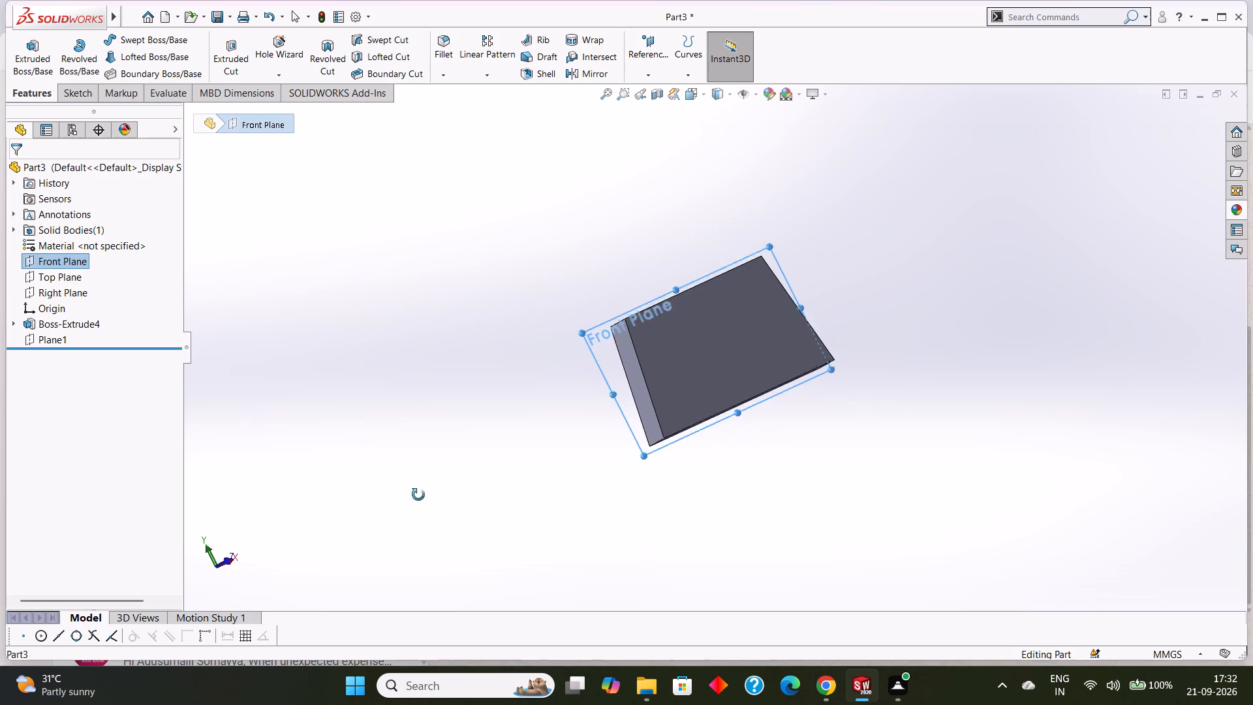
middle_click_drag(418, 495, 377, 479)
key("Escape")
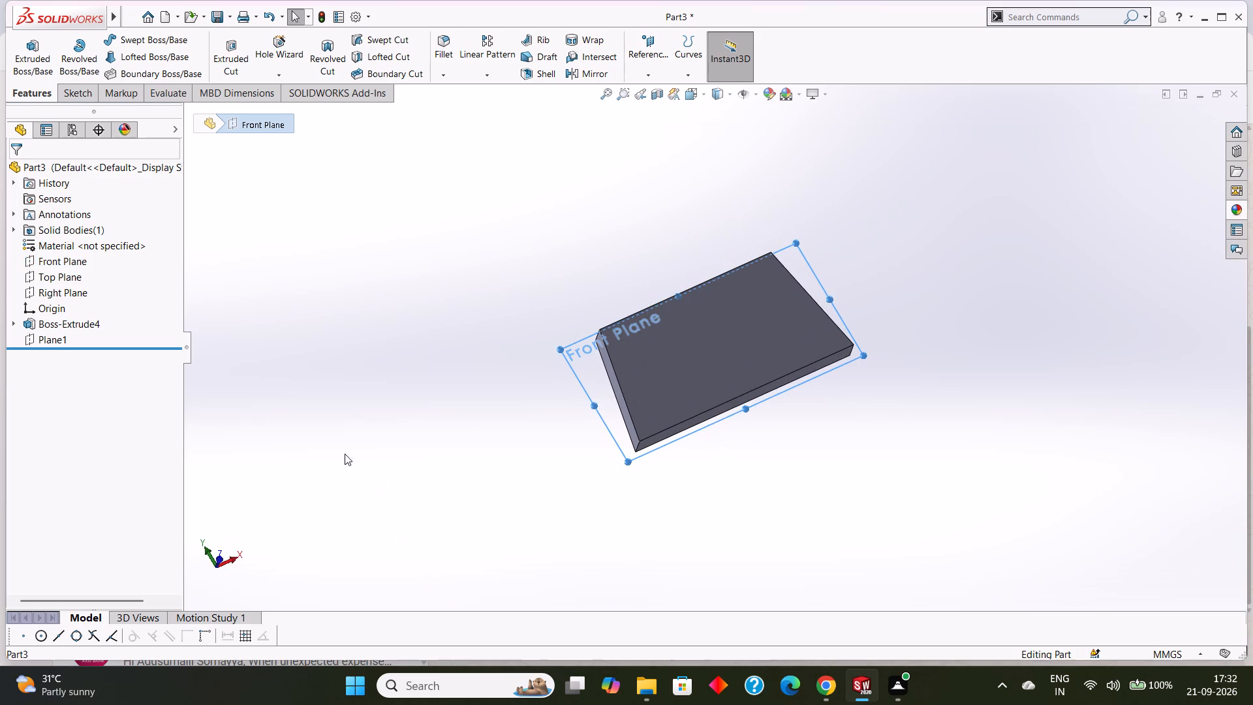
left_click(56, 280)
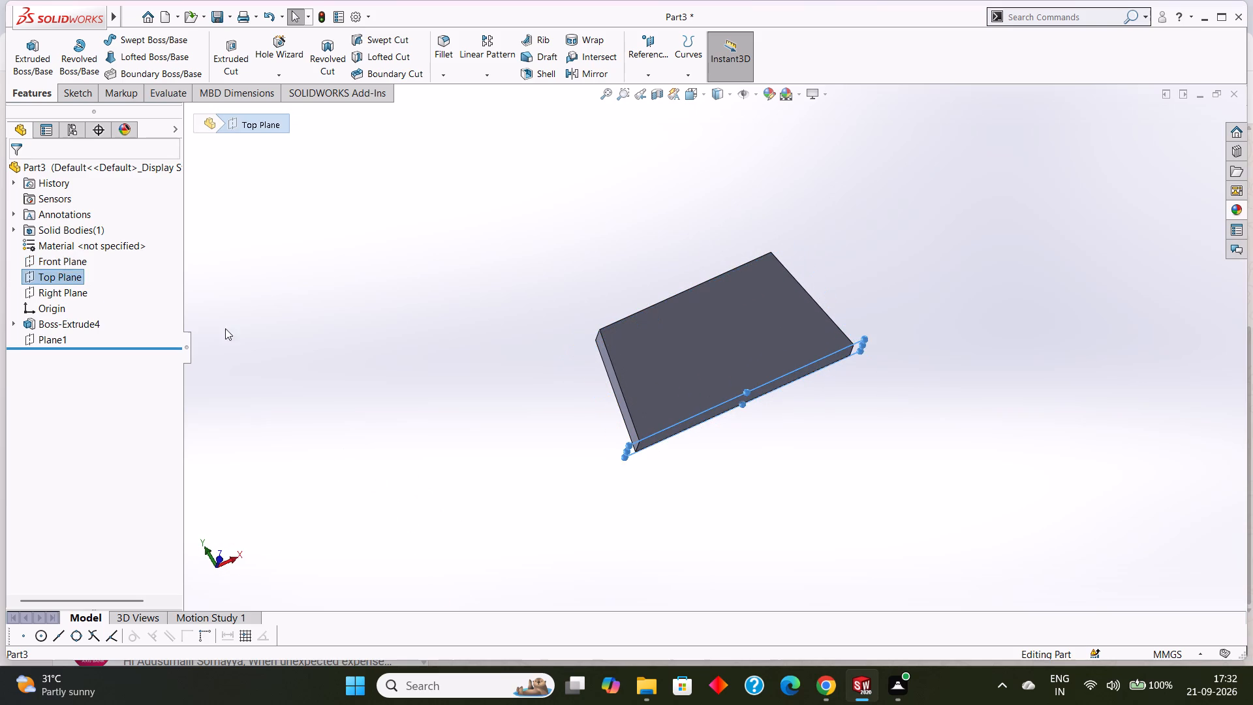
middle_click_drag(268, 330, 286, 390)
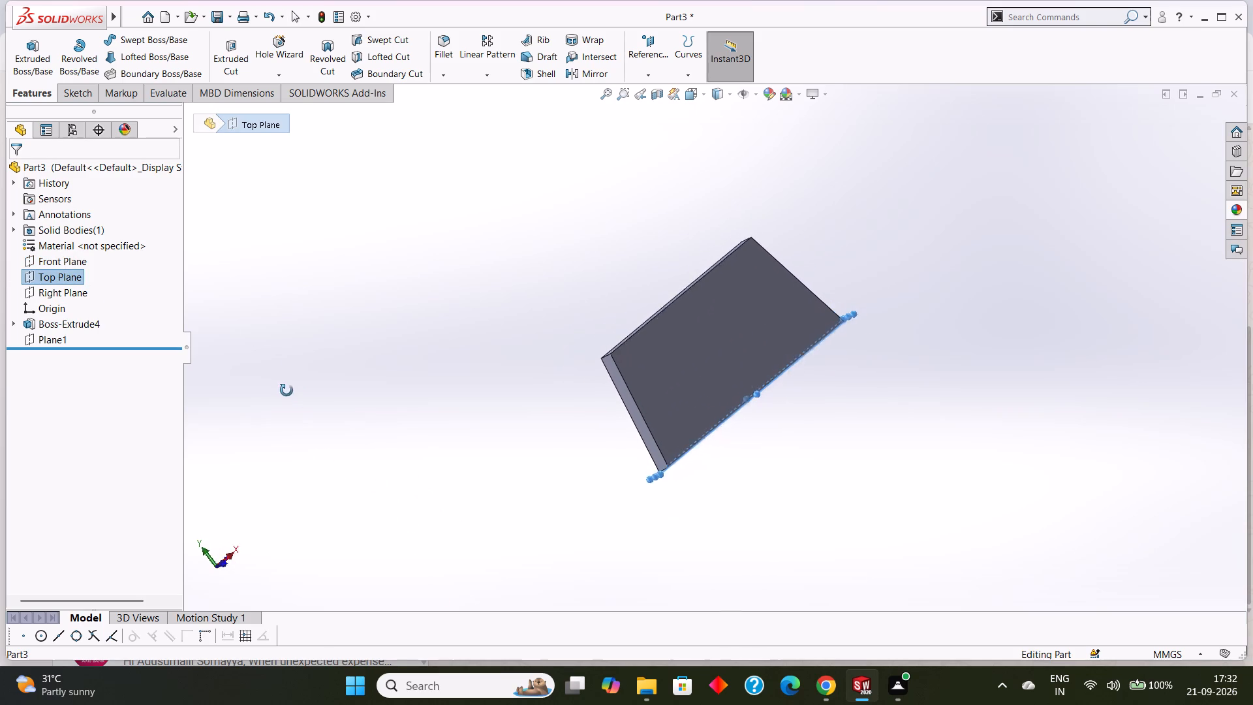
middle_click_drag(286, 390, 262, 332)
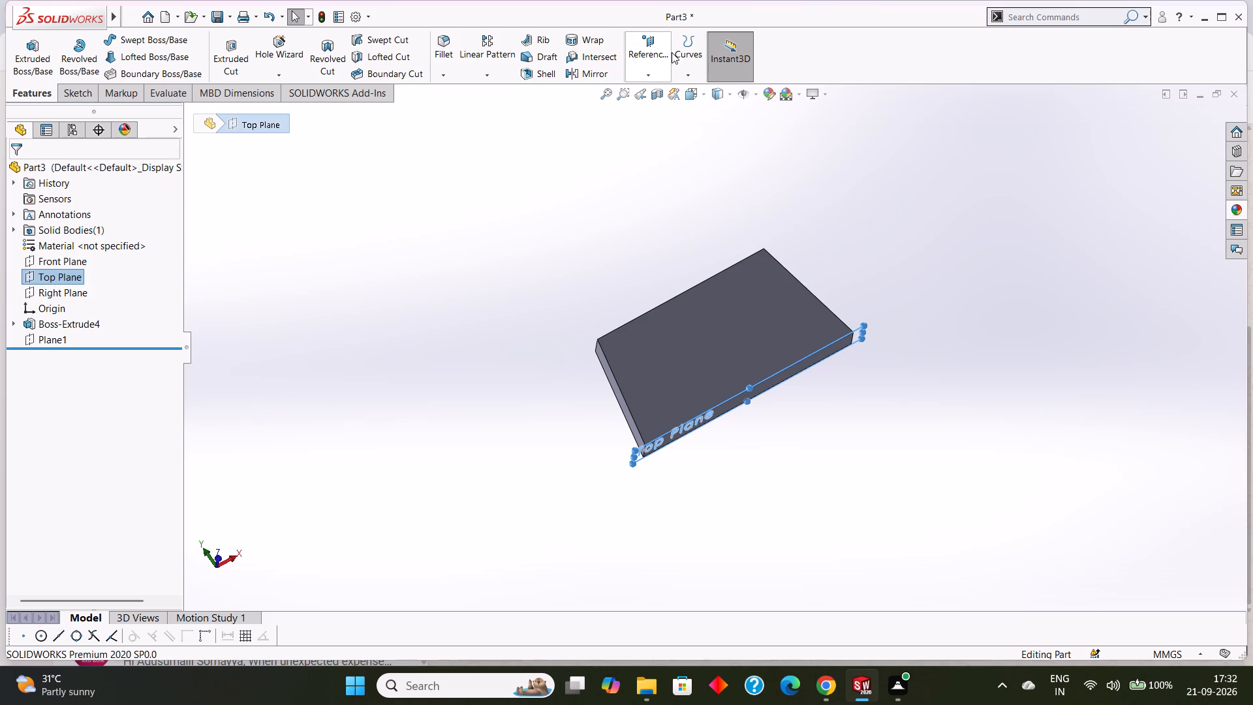
scroll(861, 308, "down", 2)
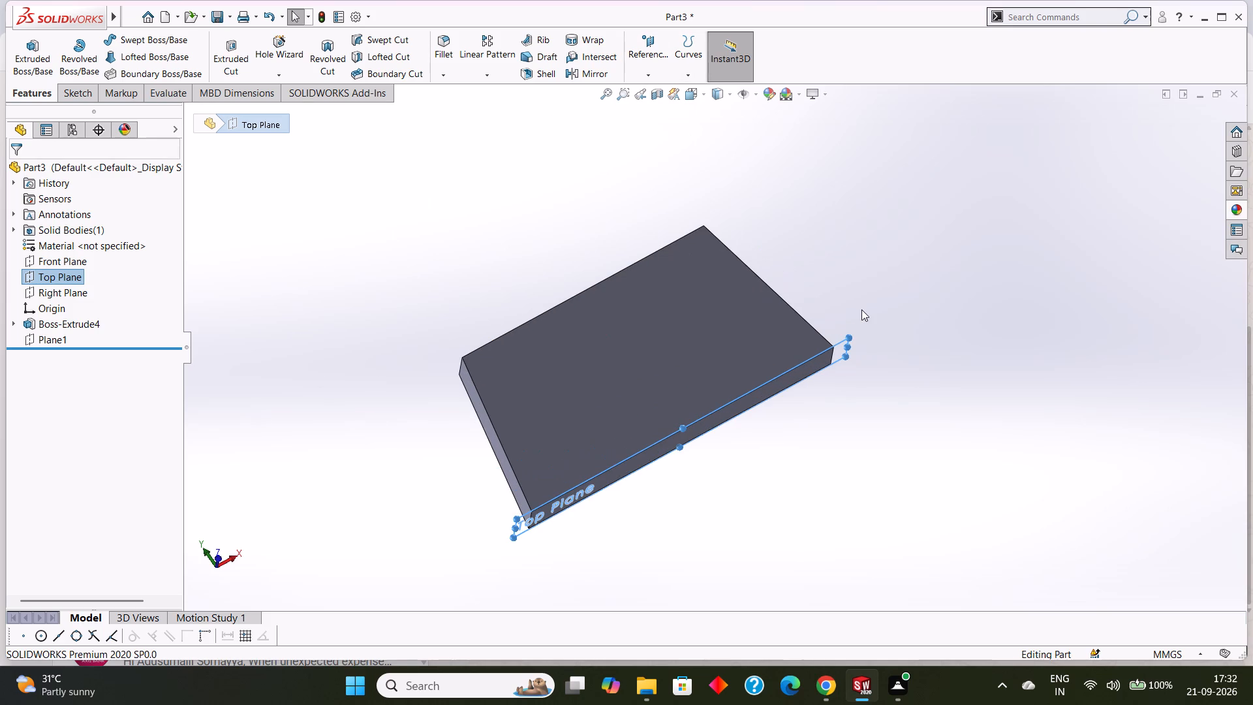
key("Escape")
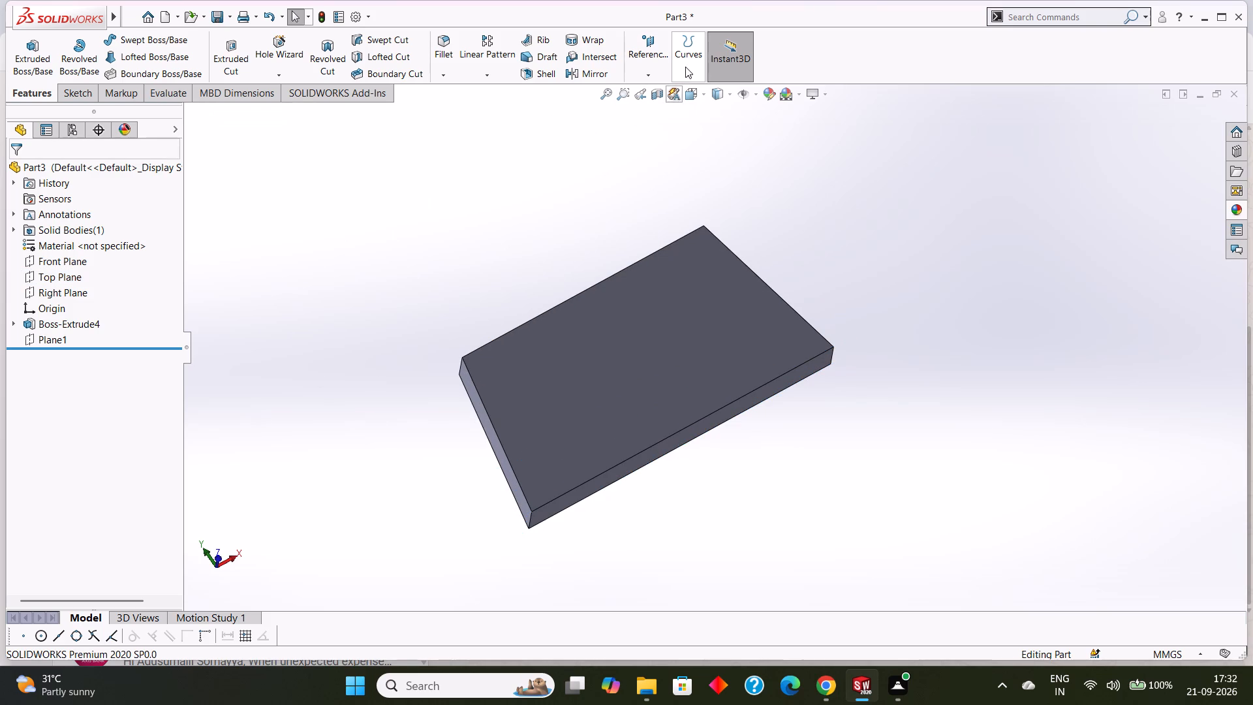
Create a second reference plane parallel to the Top Plane at an offset distance of 45 mm.
left_click(654, 78)
left_click(651, 92)
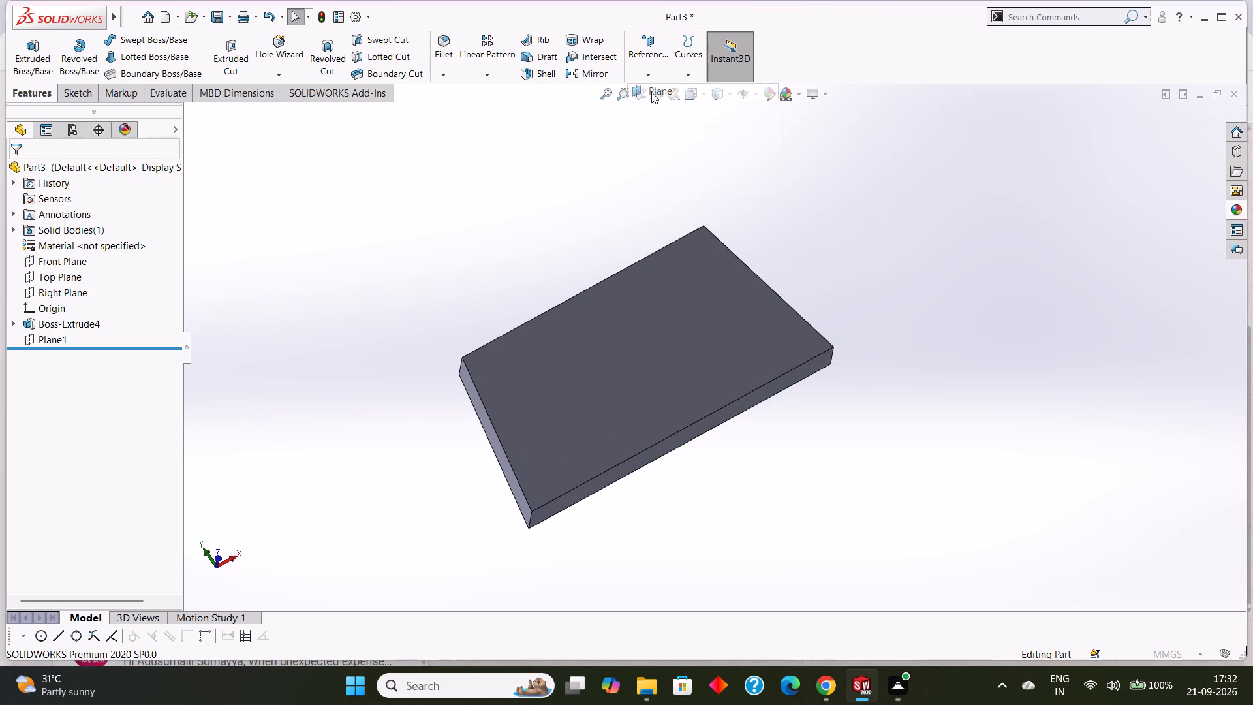
left_click(191, 114)
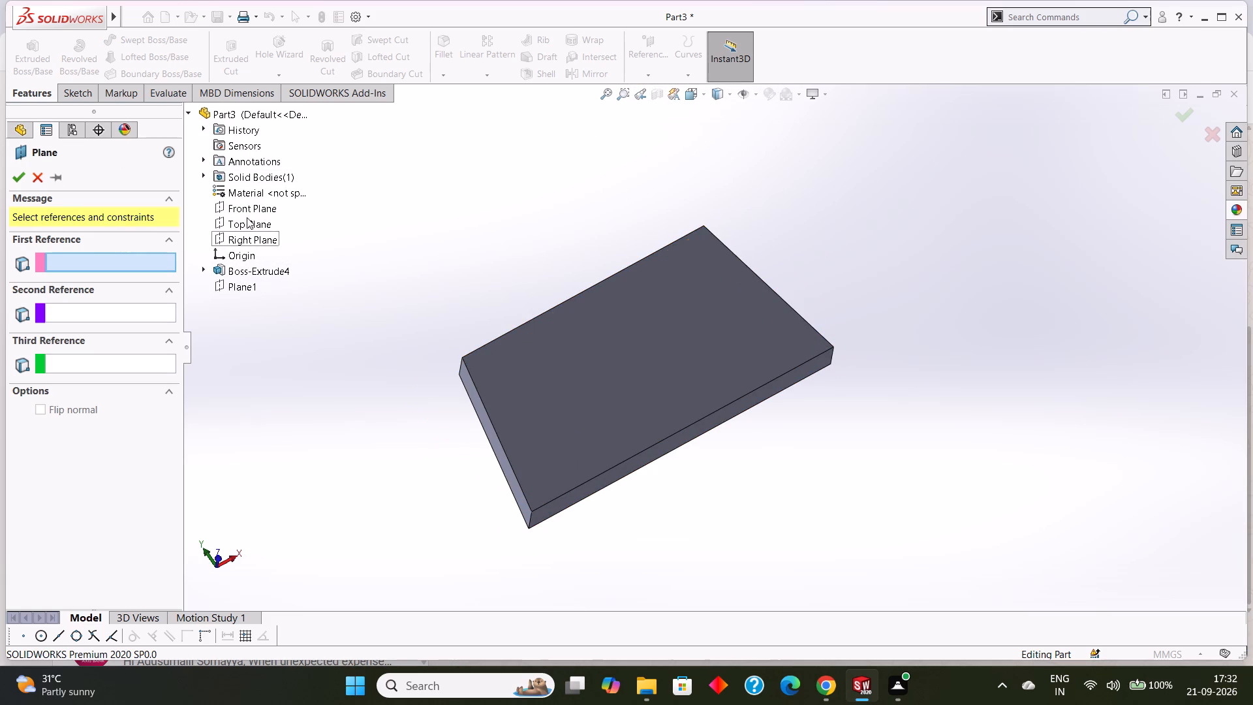
left_click(253, 225)
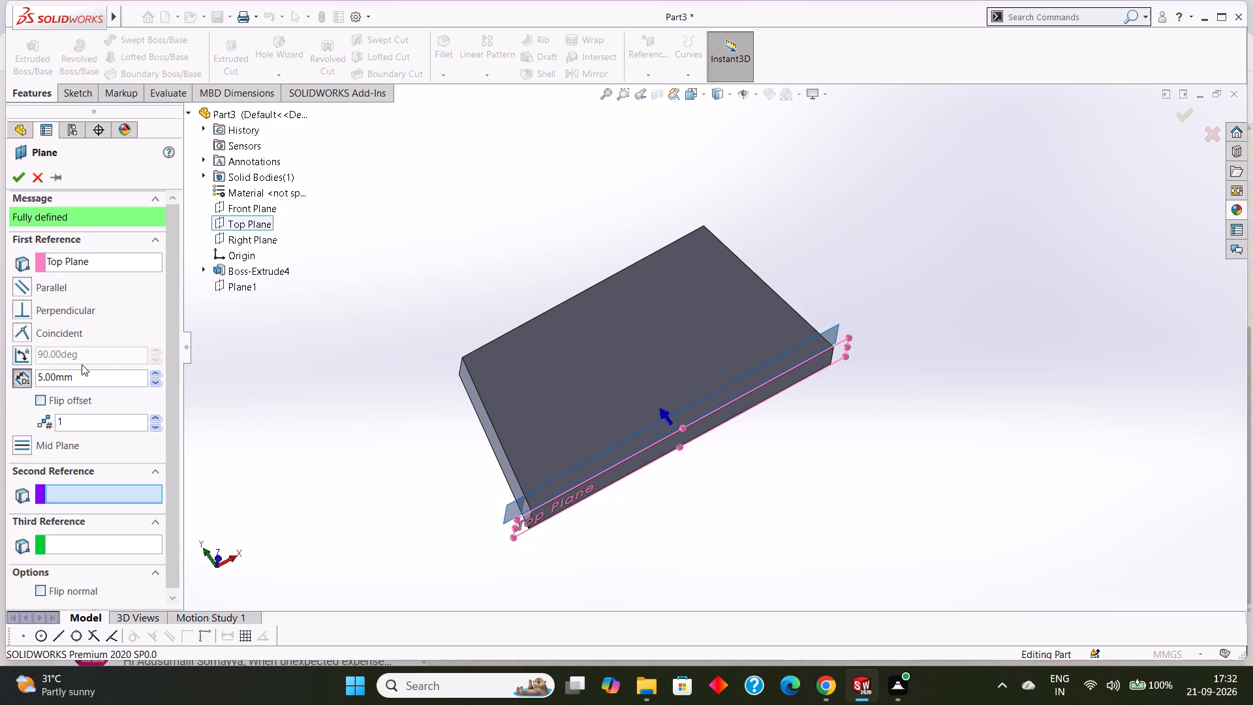
left_click_drag(82, 373, 19, 382)
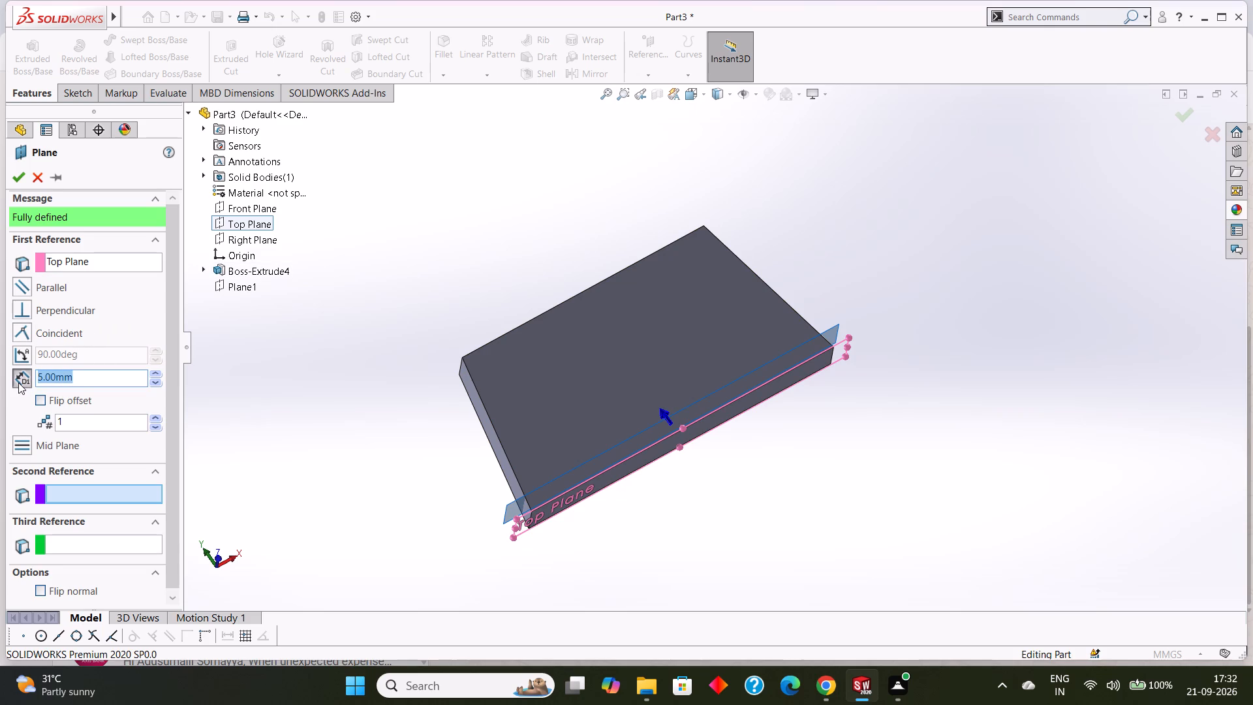
key("0")
key("Return")
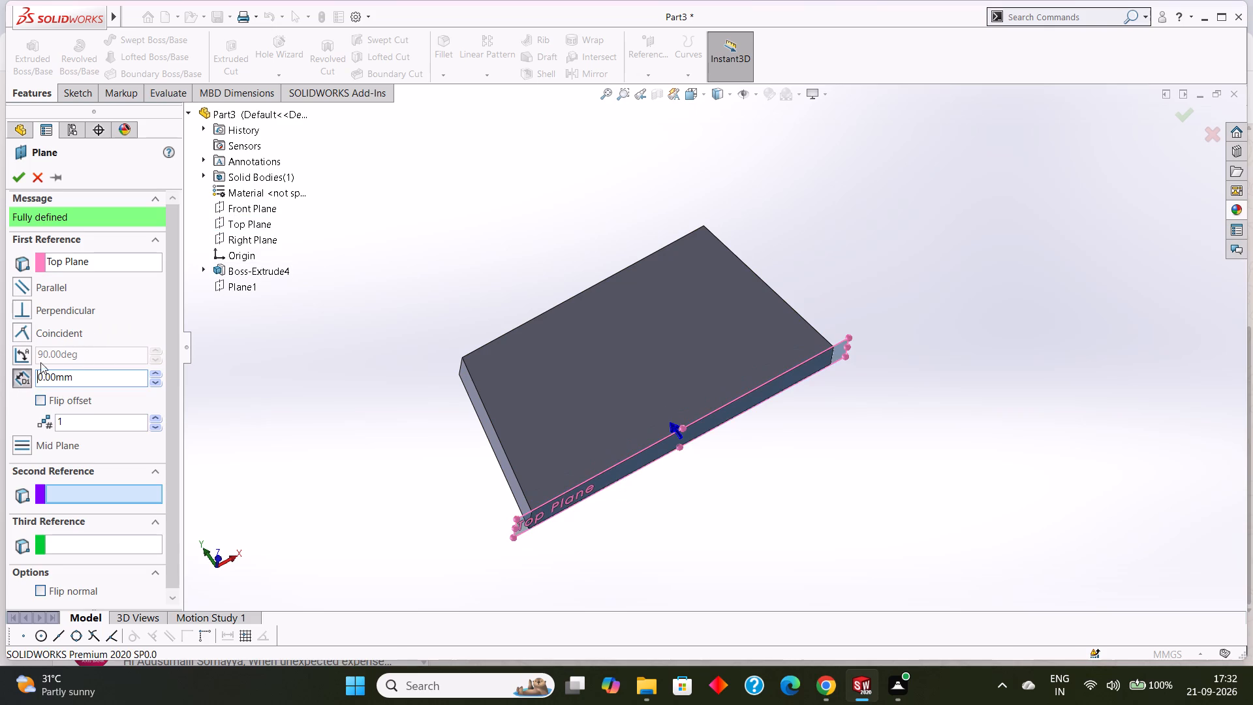
left_click_drag(106, 377, 45, 373)
left_click_drag(45, 373, 28, 375)
type("45")
key("Return")
left_click(10, 175)
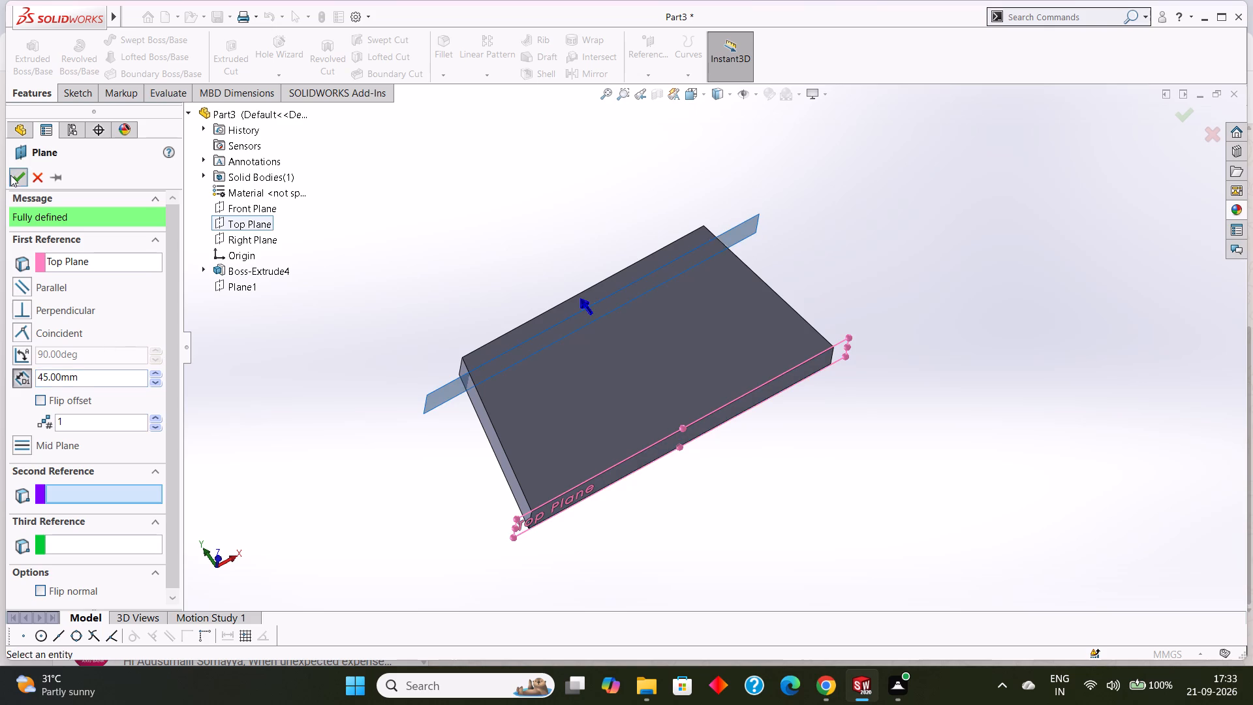
Examine the 45 mm offset plane's position relative to the trapezoidal plate, both square-on and from several angles.
left_click(742, 223)
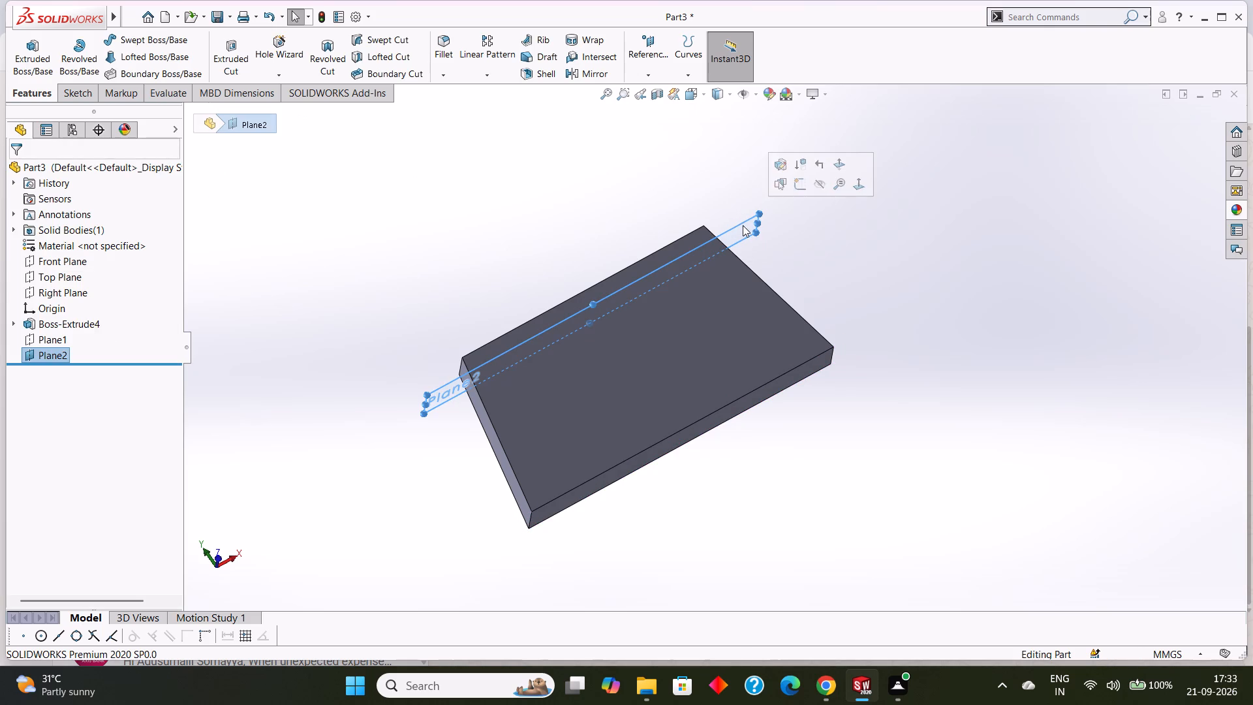
key("ctrl+8")
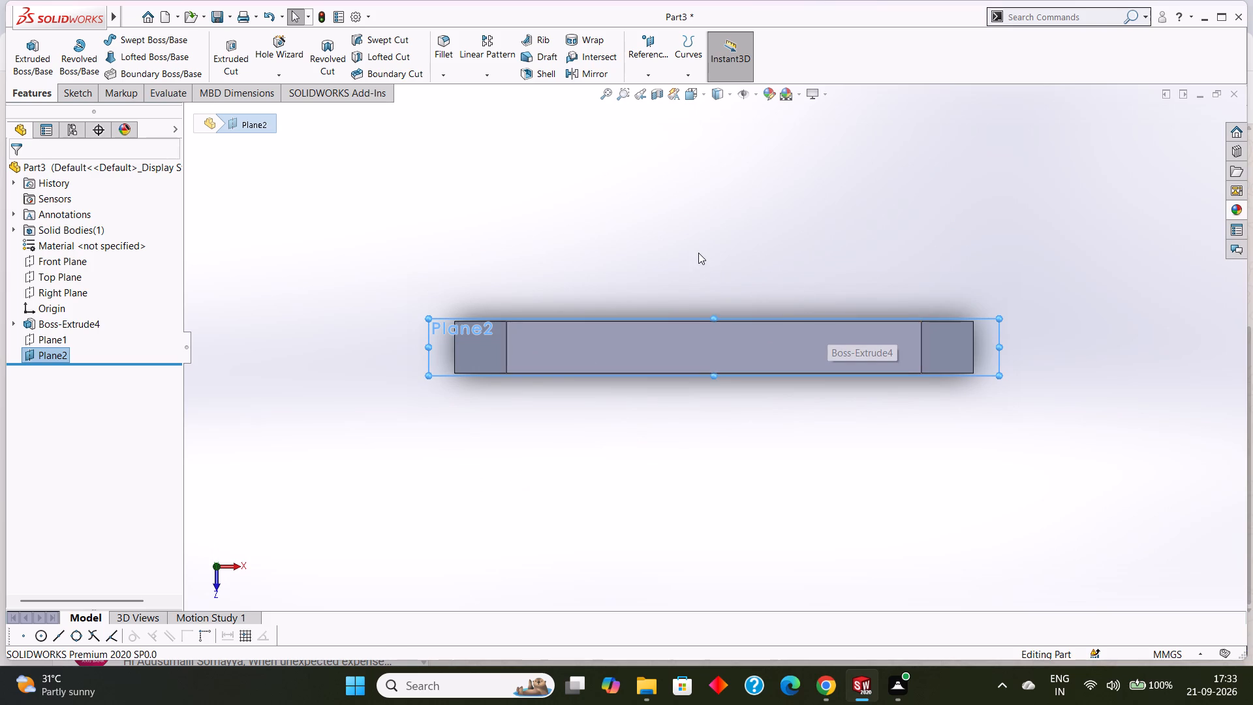
scroll(698, 253, "up", 1)
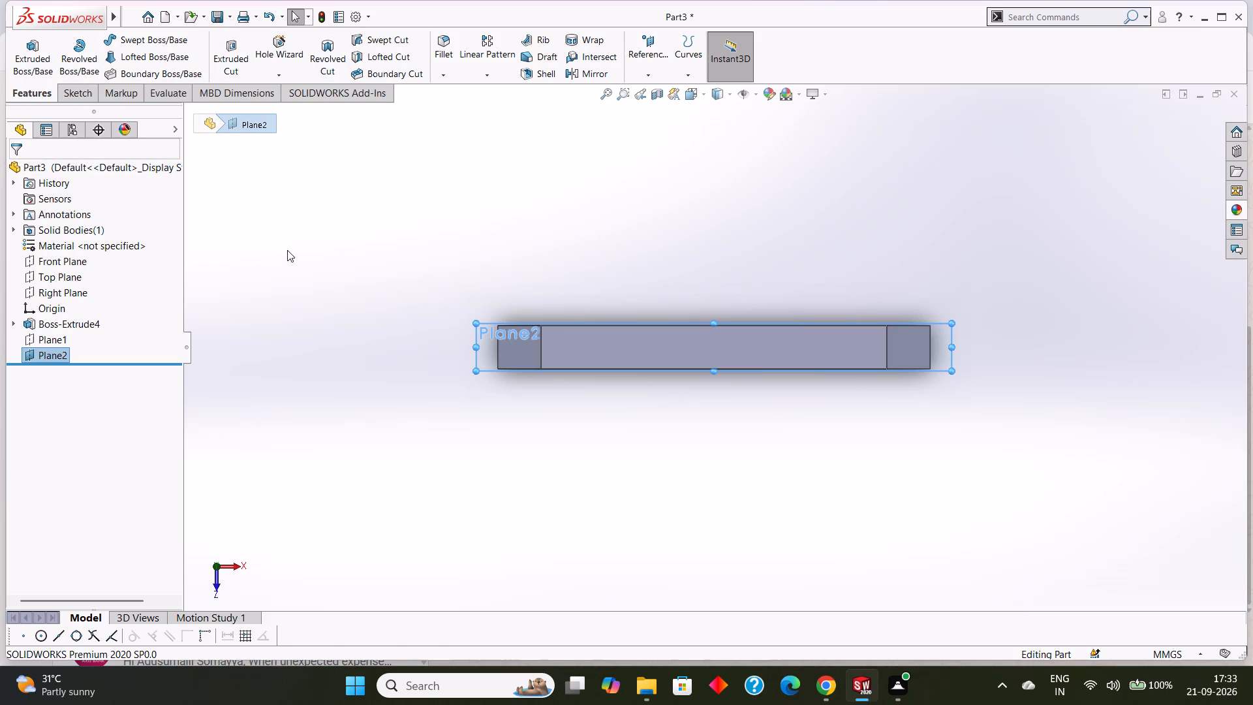
middle_click_drag(287, 250, 300, 272)
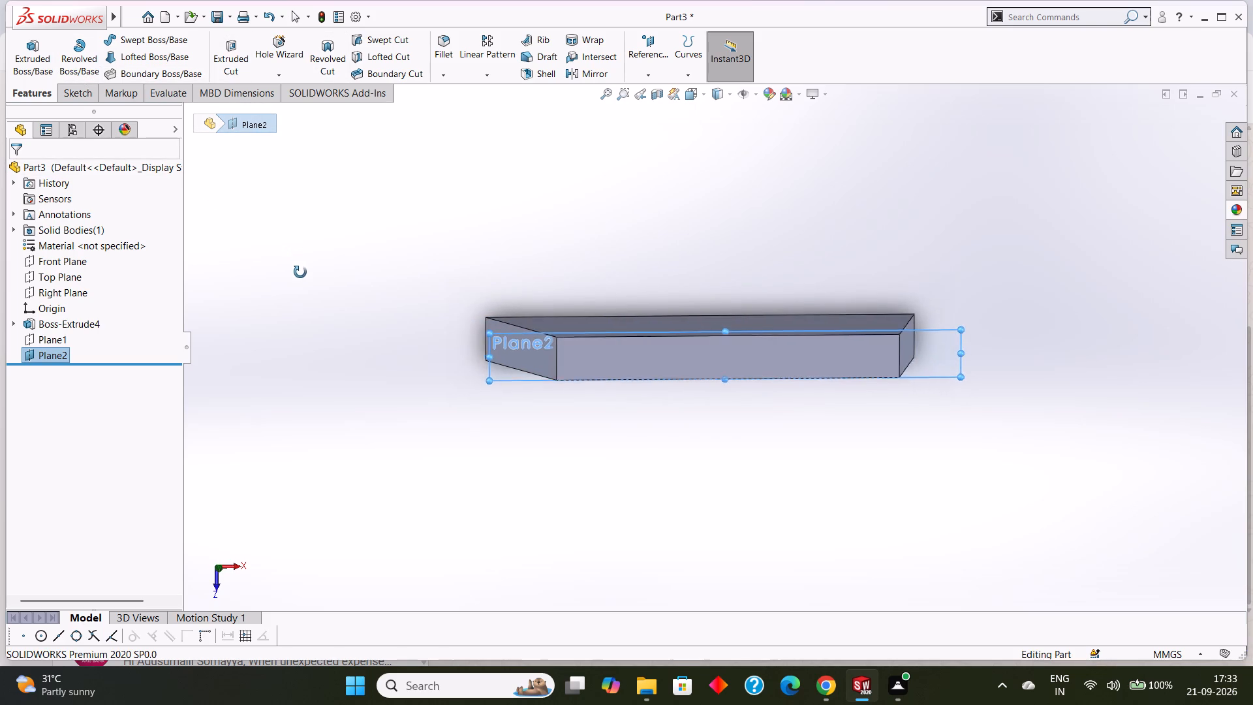
middle_click_drag(300, 272, 360, 337)
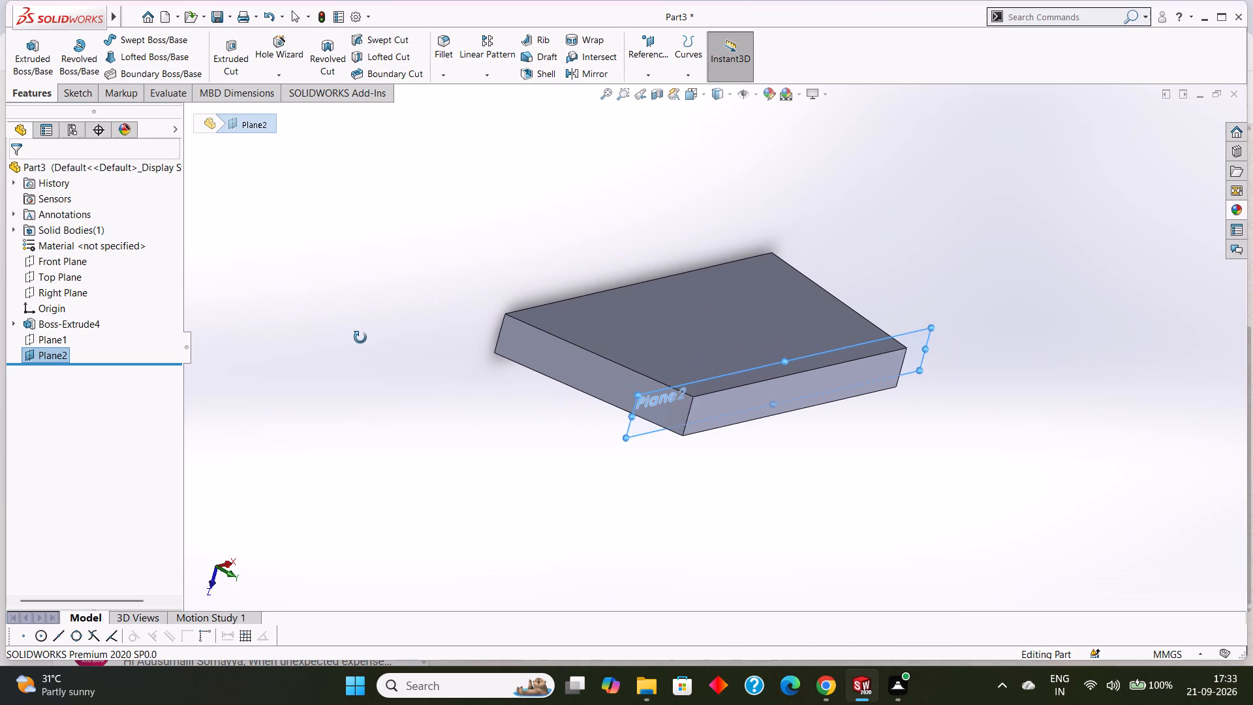
middle_click_drag(360, 337, 347, 319)
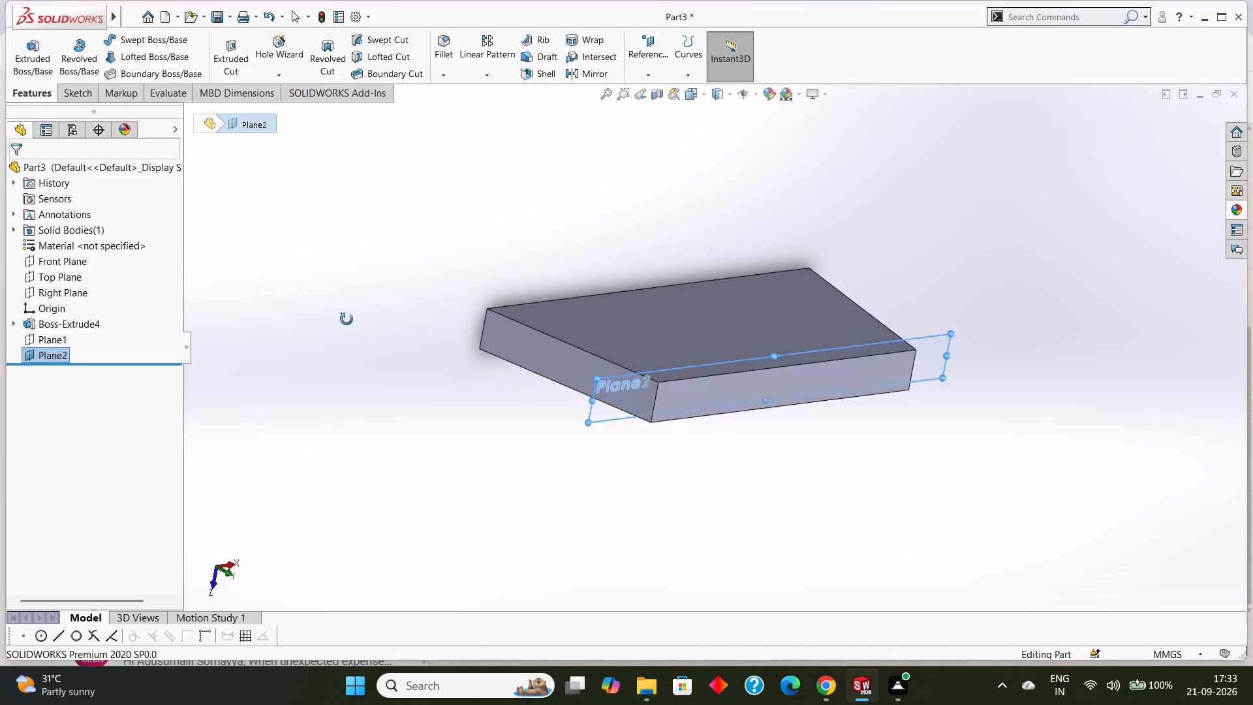
middle_click_drag(347, 319, 385, 368)
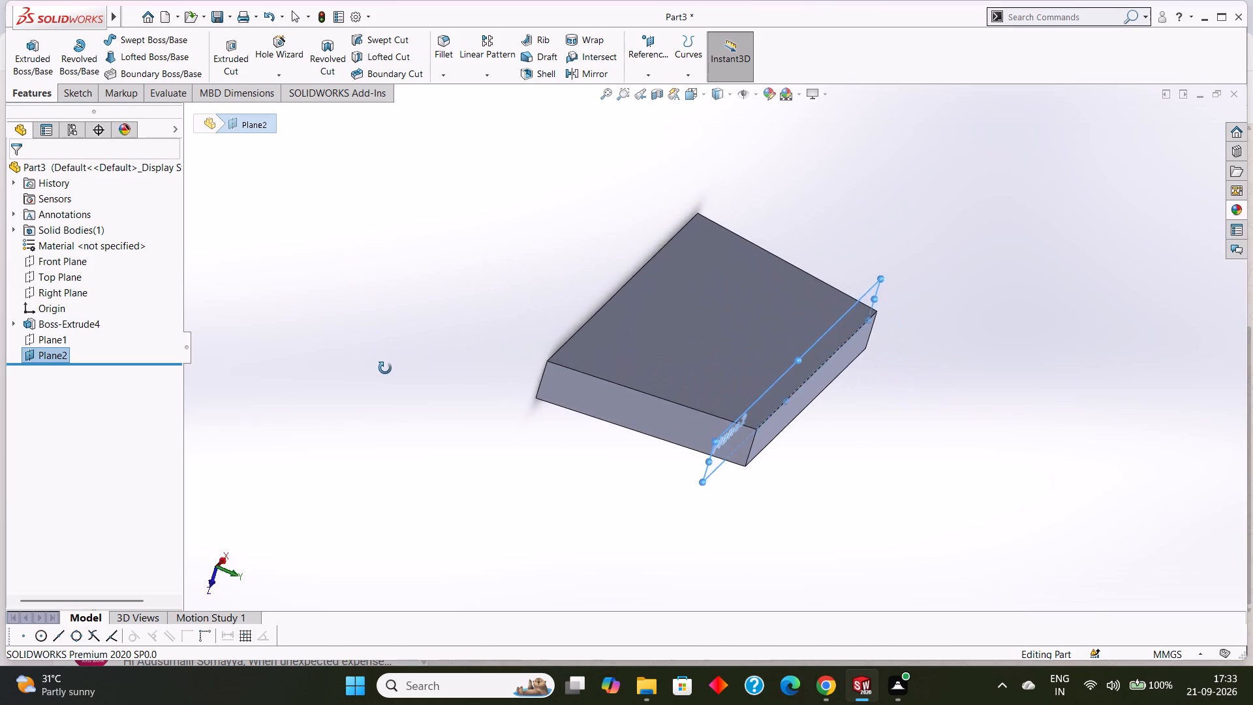
middle_click_drag(385, 368, 371, 202)
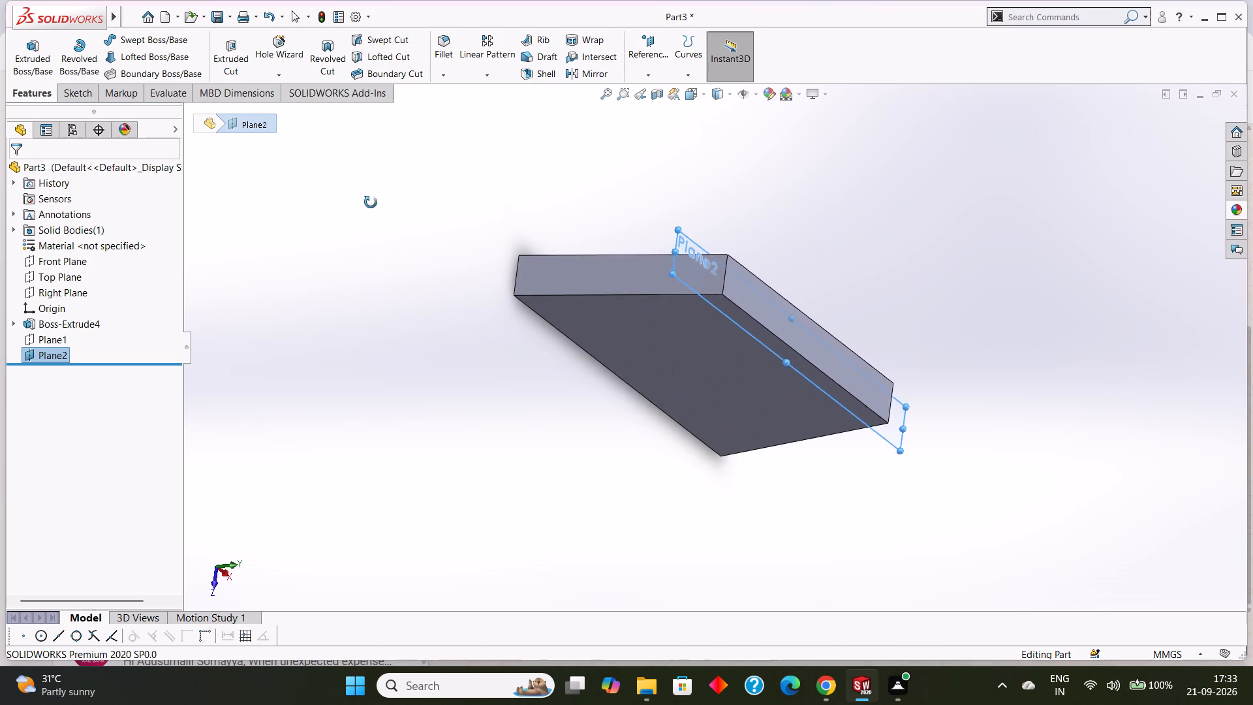
middle_click_drag(371, 202, 371, 188)
middle_click_drag(469, 336, 469, 268)
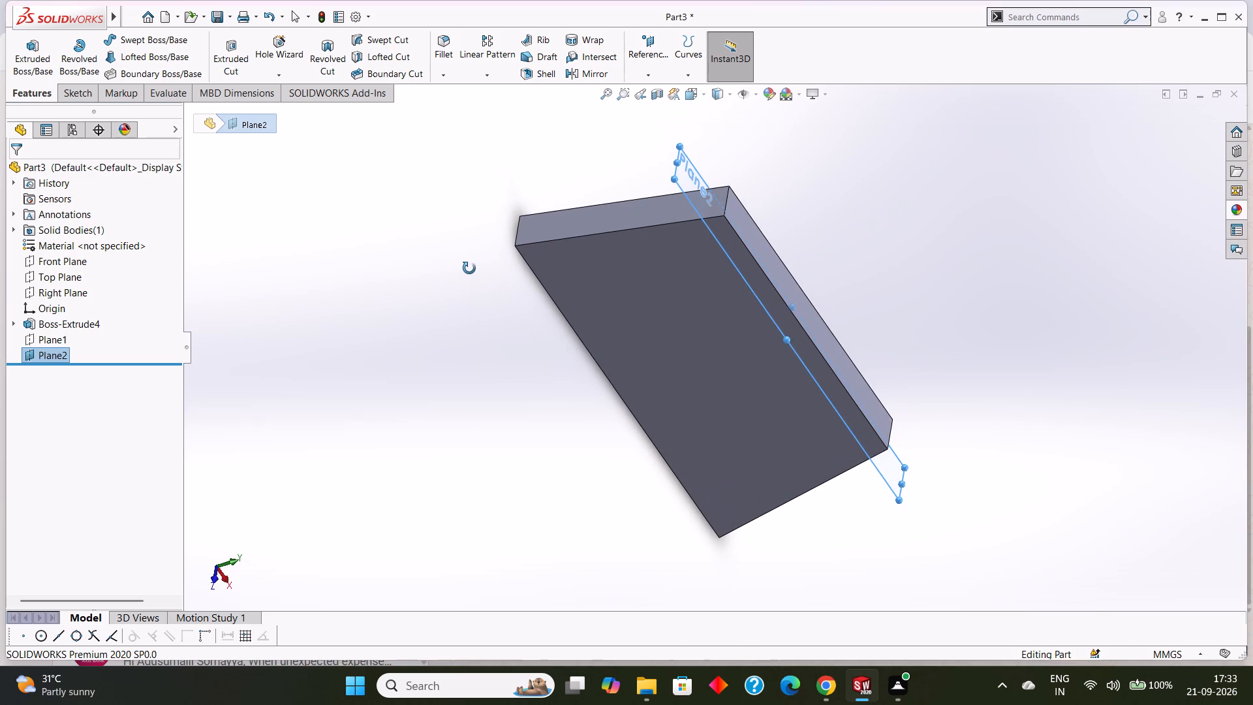
middle_click_drag(469, 268, 480, 244)
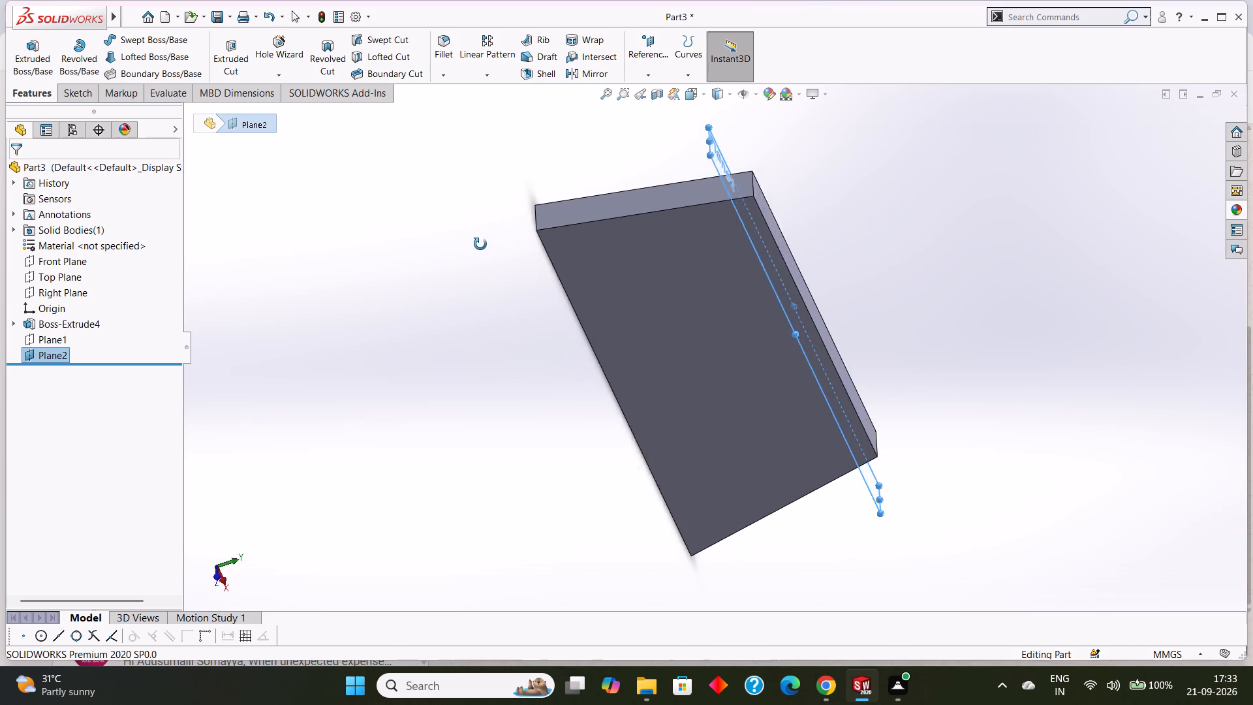
middle_click_drag(480, 244, 474, 244)
middle_click_drag(511, 373, 511, 306)
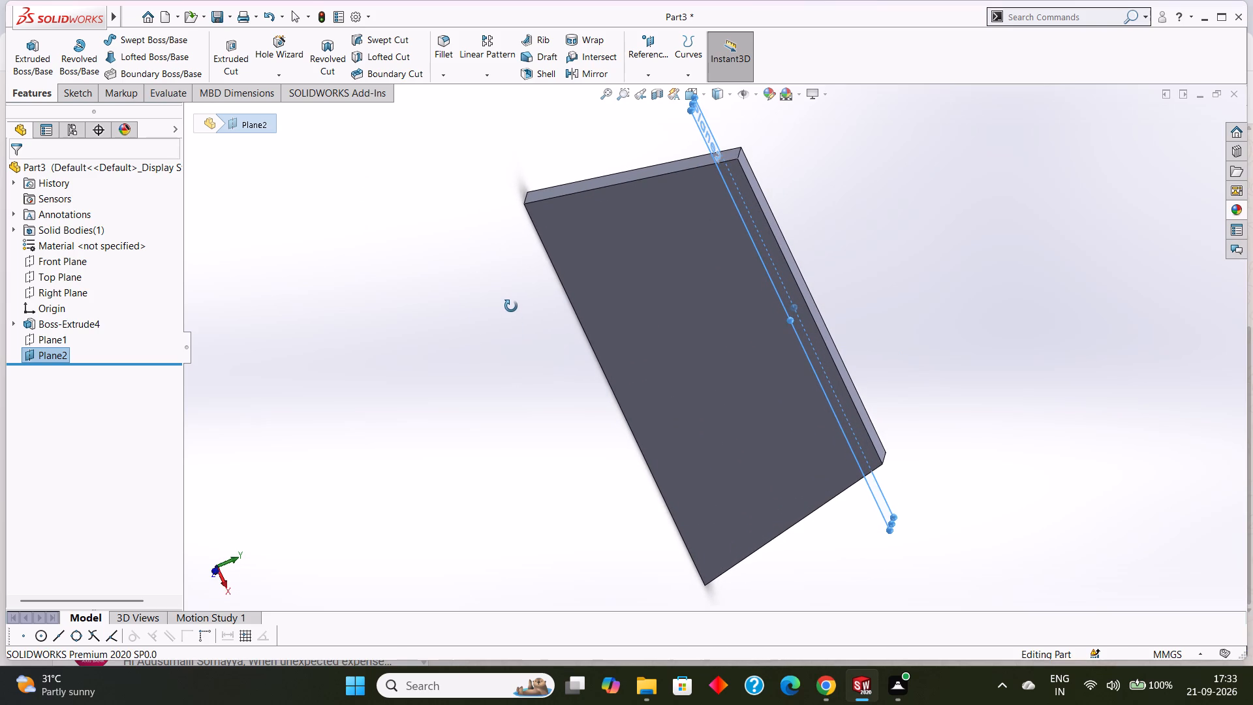
middle_click_drag(511, 306, 511, 305)
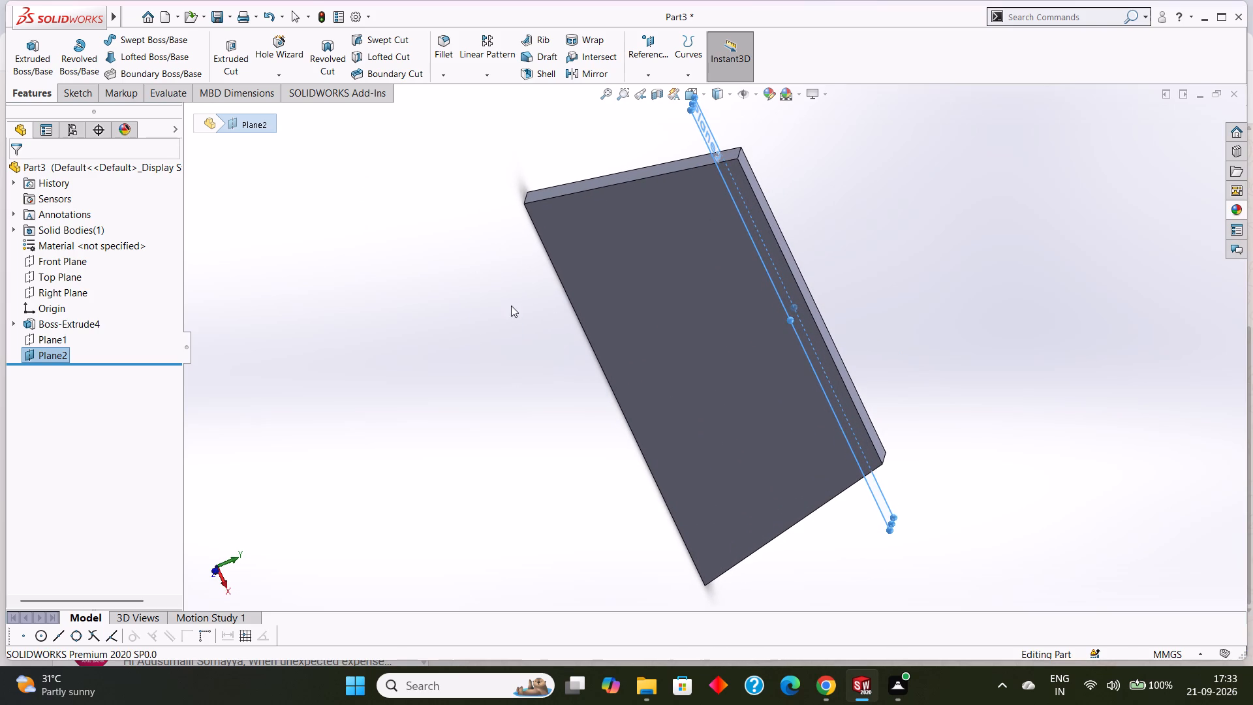
scroll(511, 305, "up", 1)
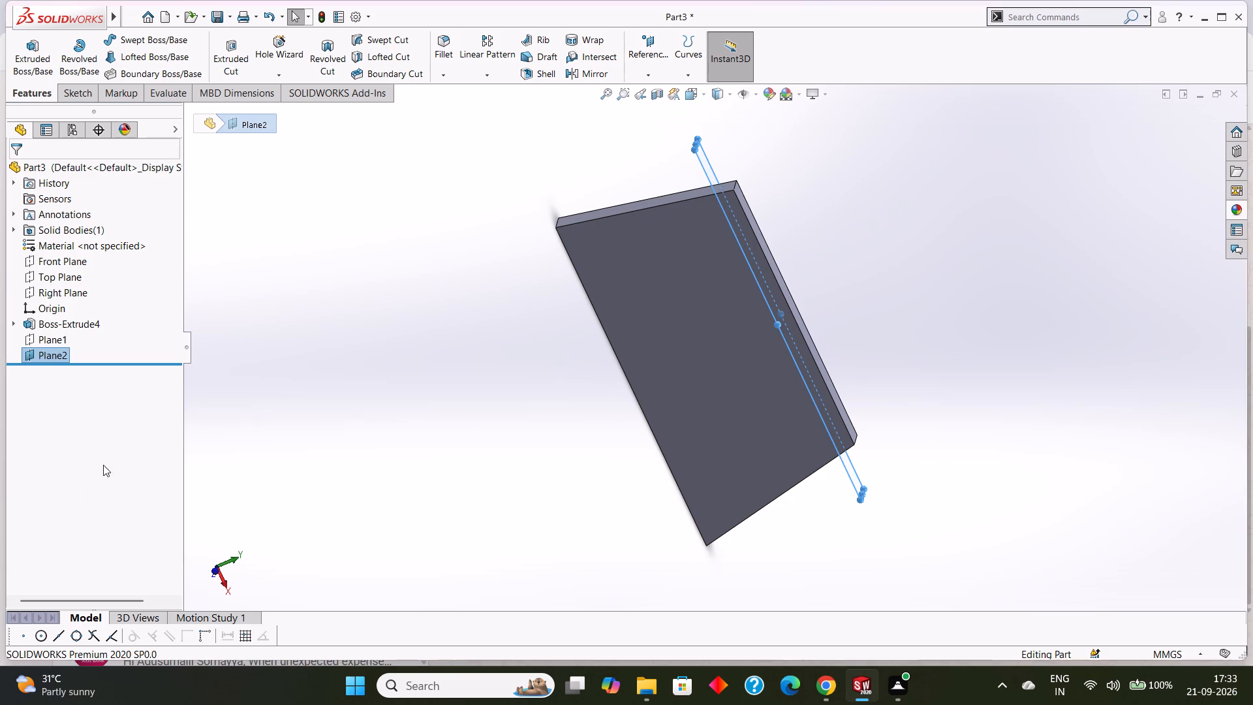
Hide the 45 mm offset reference plane.
left_click(56, 357)
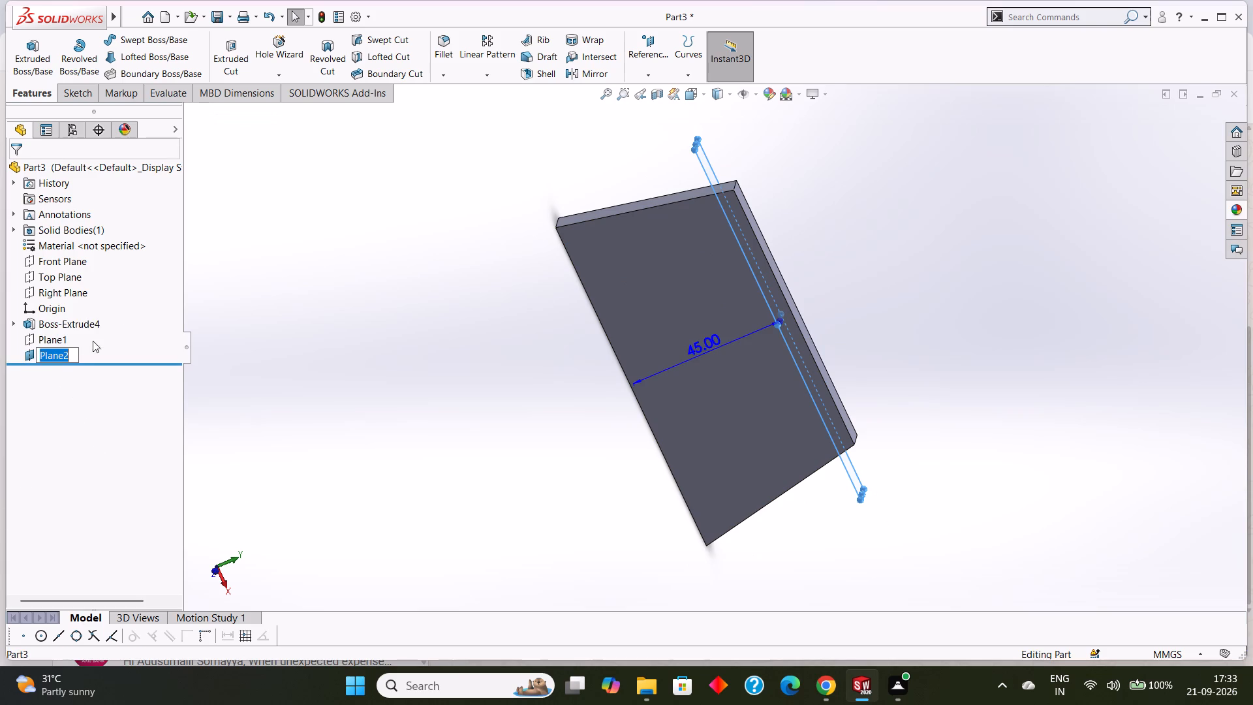
left_click(80, 394)
right_click(62, 354)
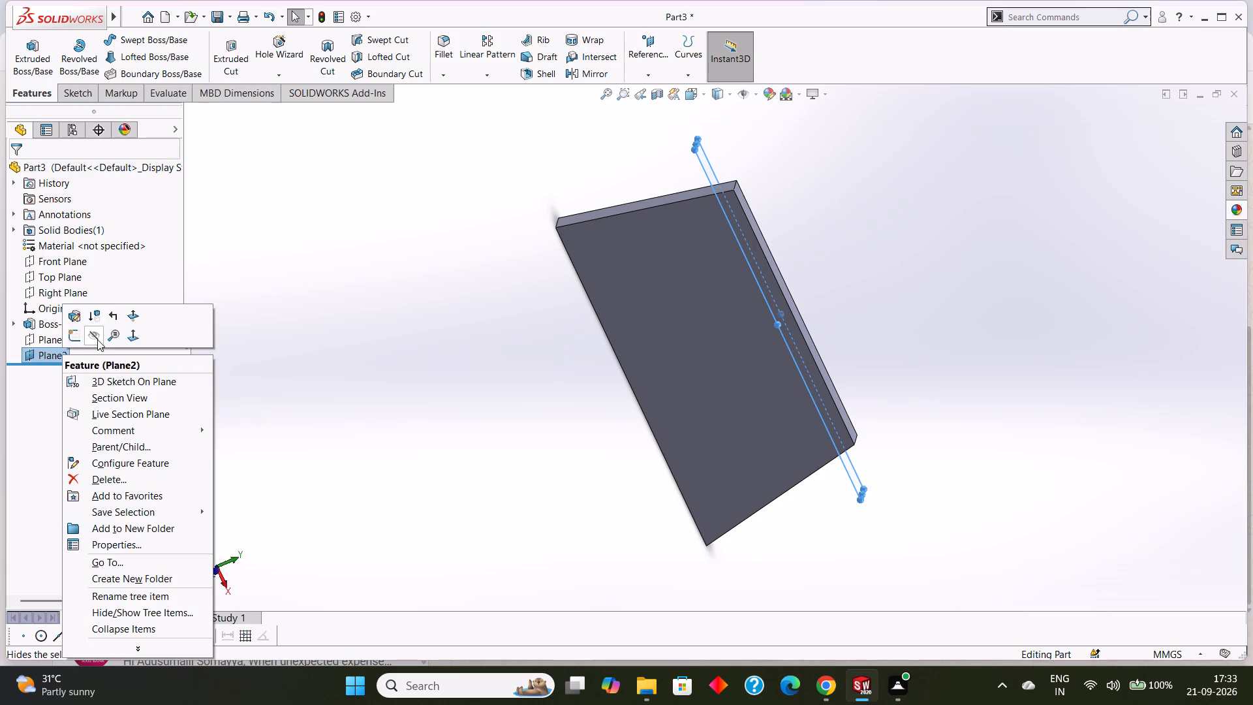
left_click(97, 339)
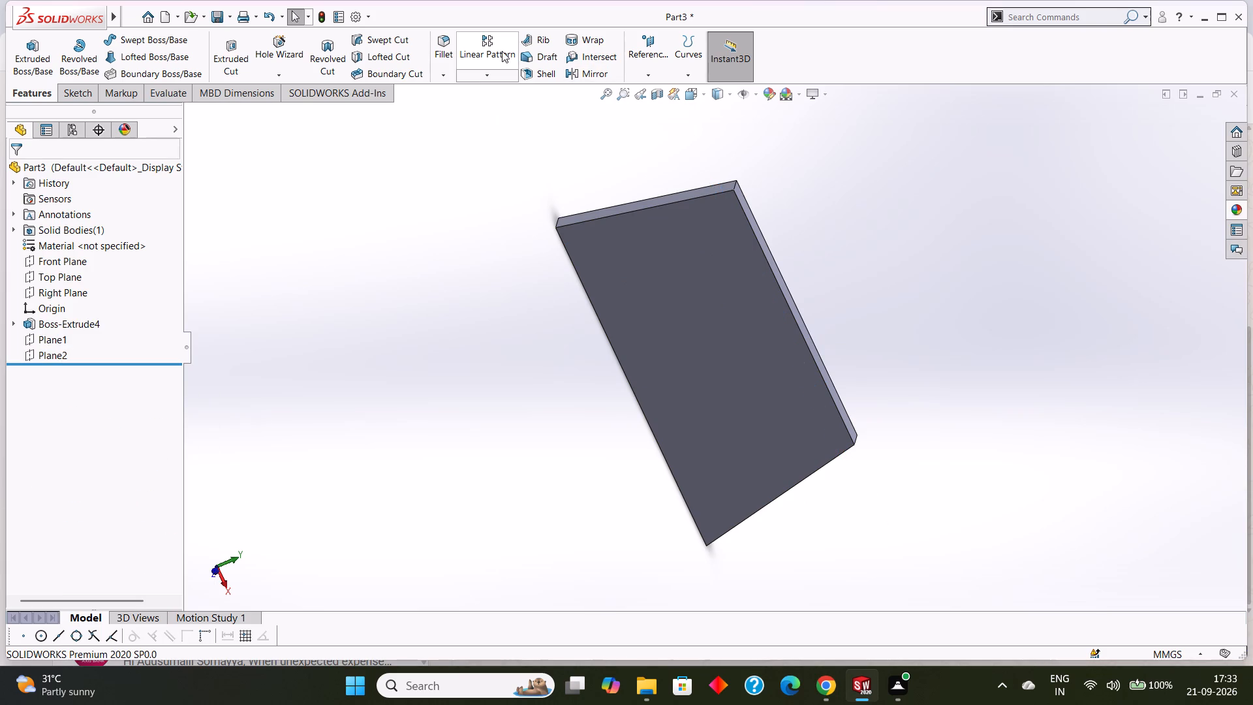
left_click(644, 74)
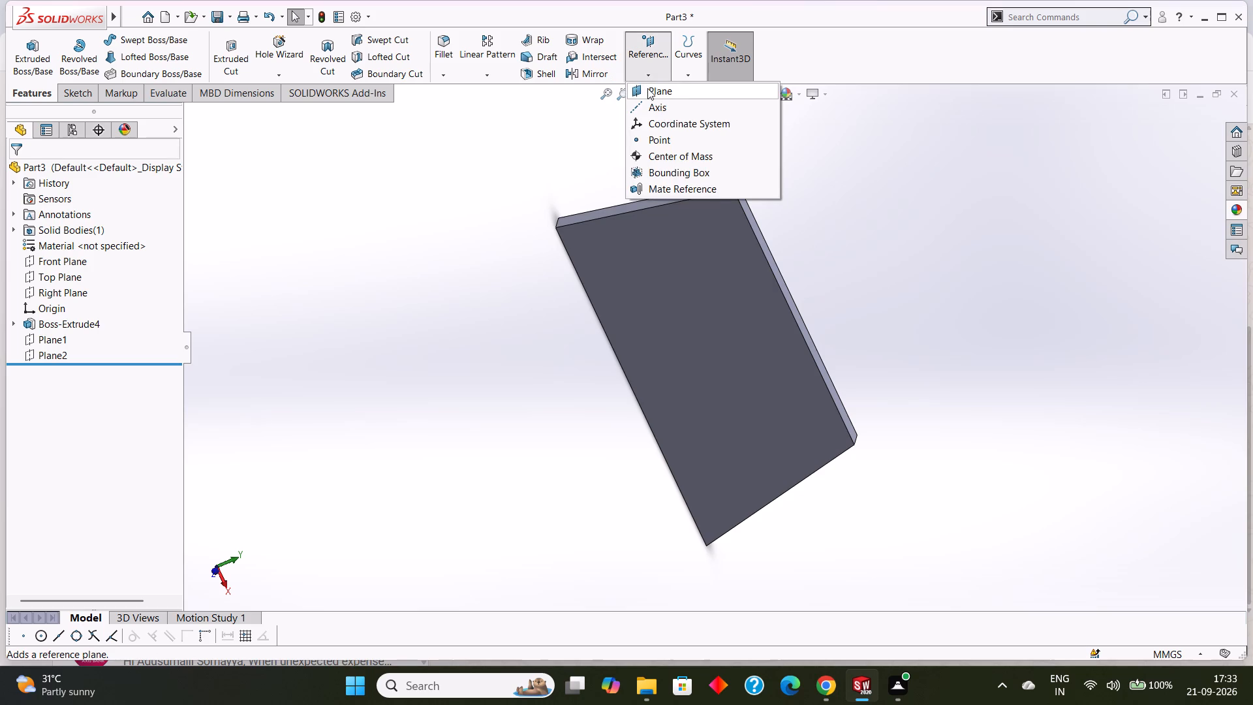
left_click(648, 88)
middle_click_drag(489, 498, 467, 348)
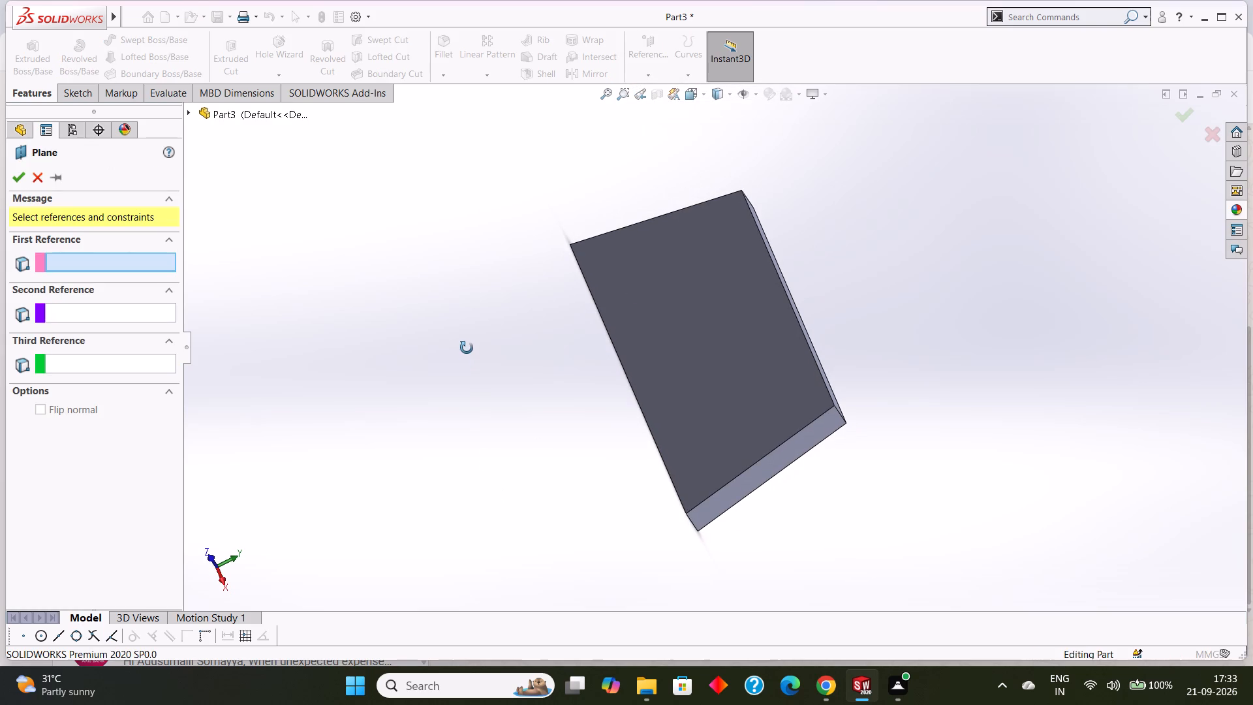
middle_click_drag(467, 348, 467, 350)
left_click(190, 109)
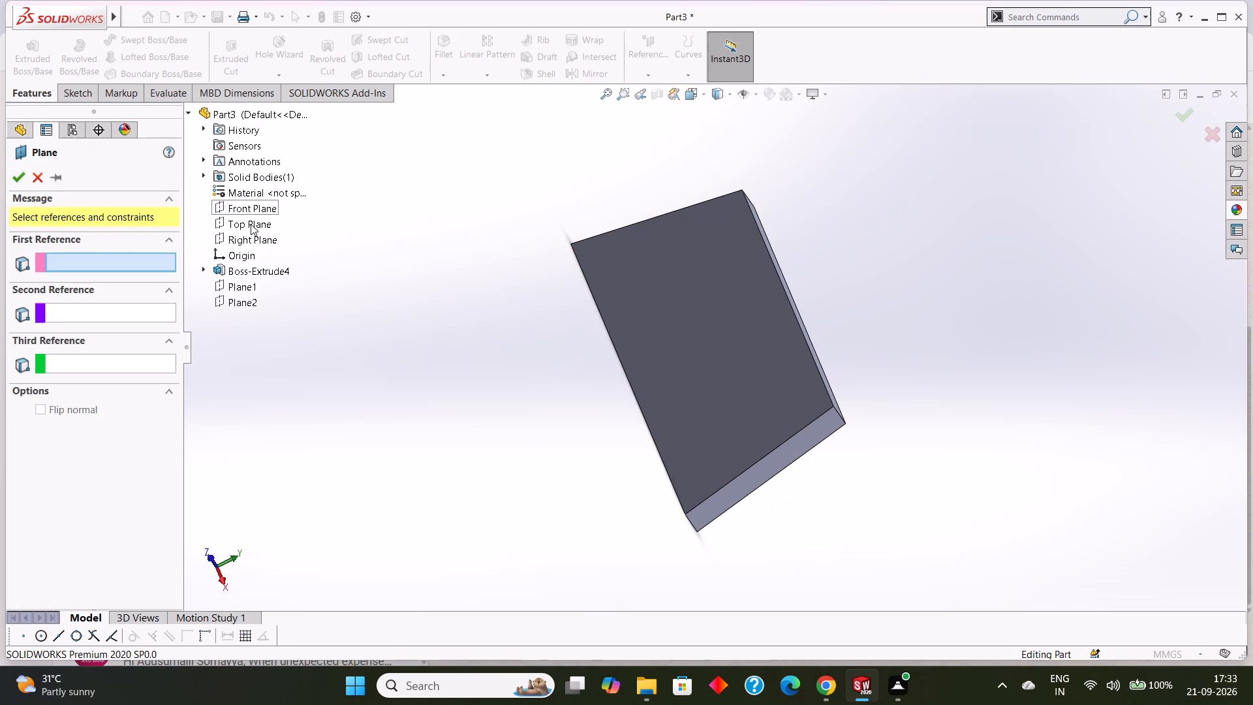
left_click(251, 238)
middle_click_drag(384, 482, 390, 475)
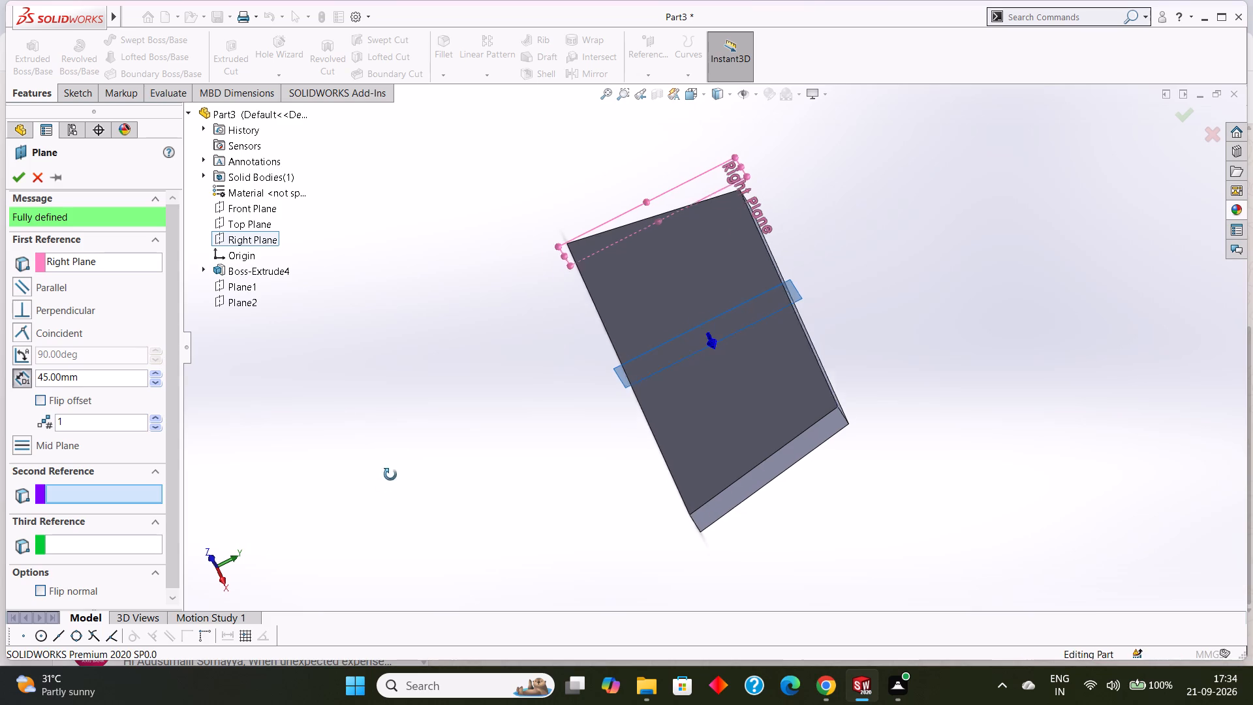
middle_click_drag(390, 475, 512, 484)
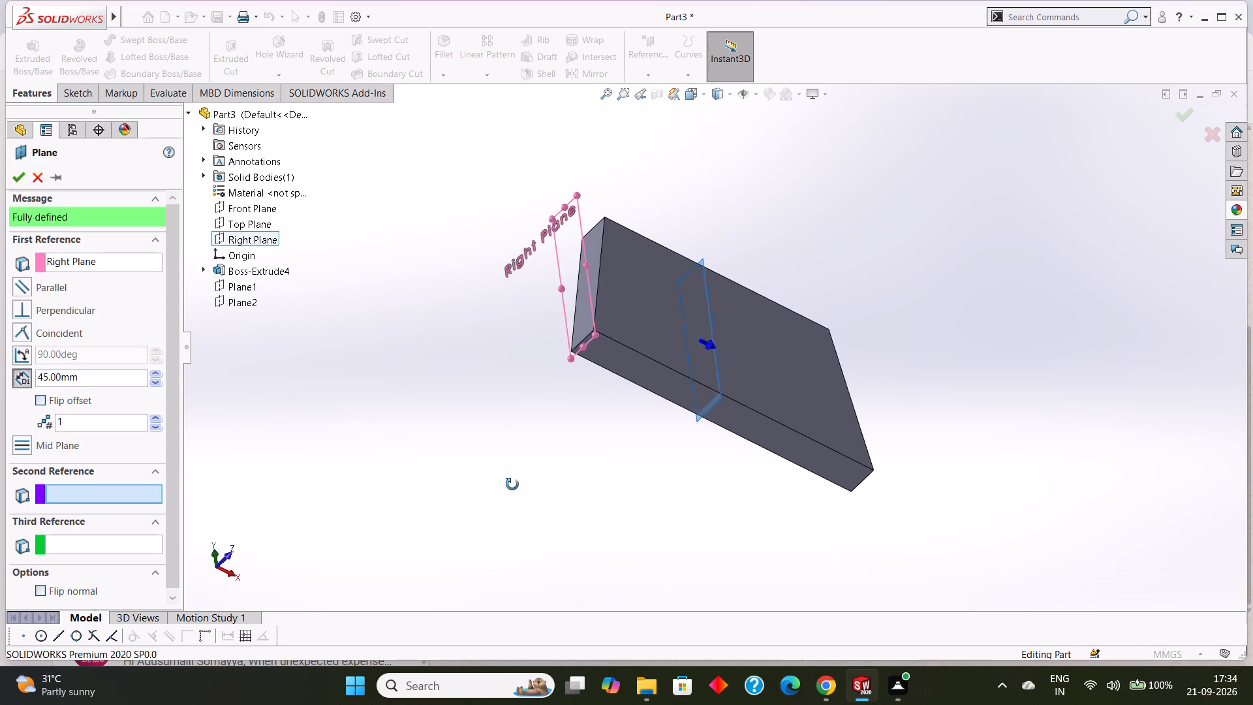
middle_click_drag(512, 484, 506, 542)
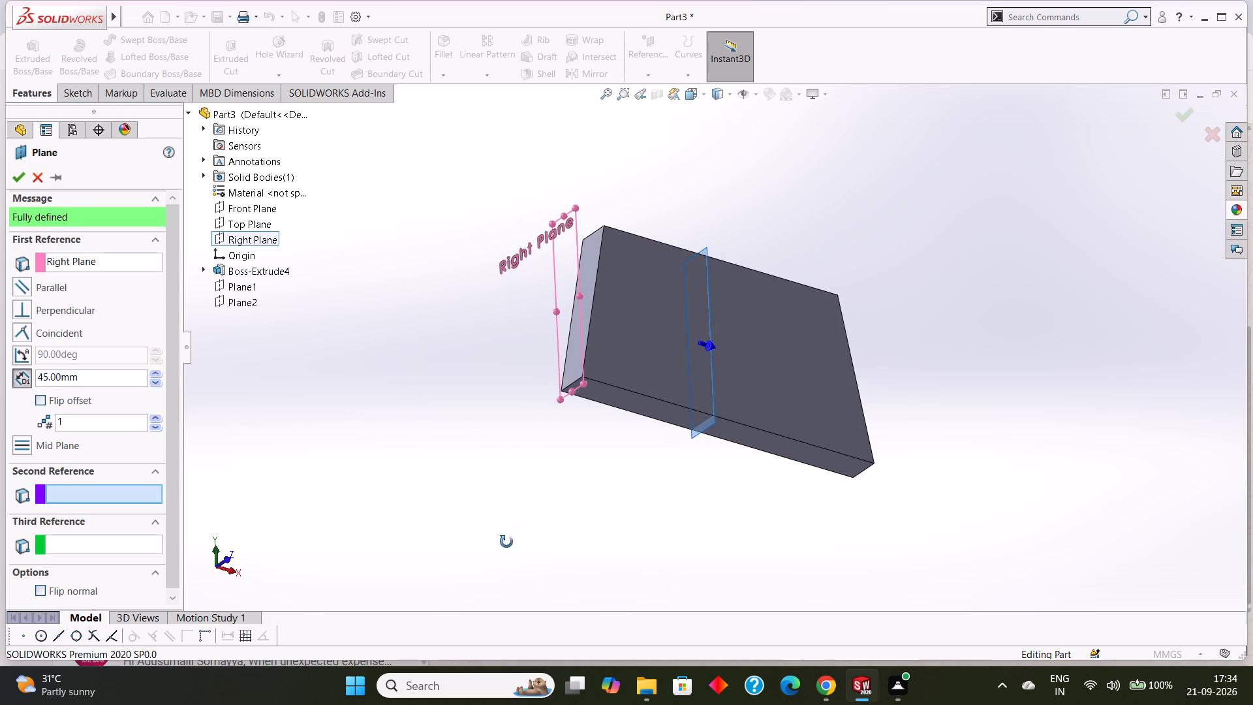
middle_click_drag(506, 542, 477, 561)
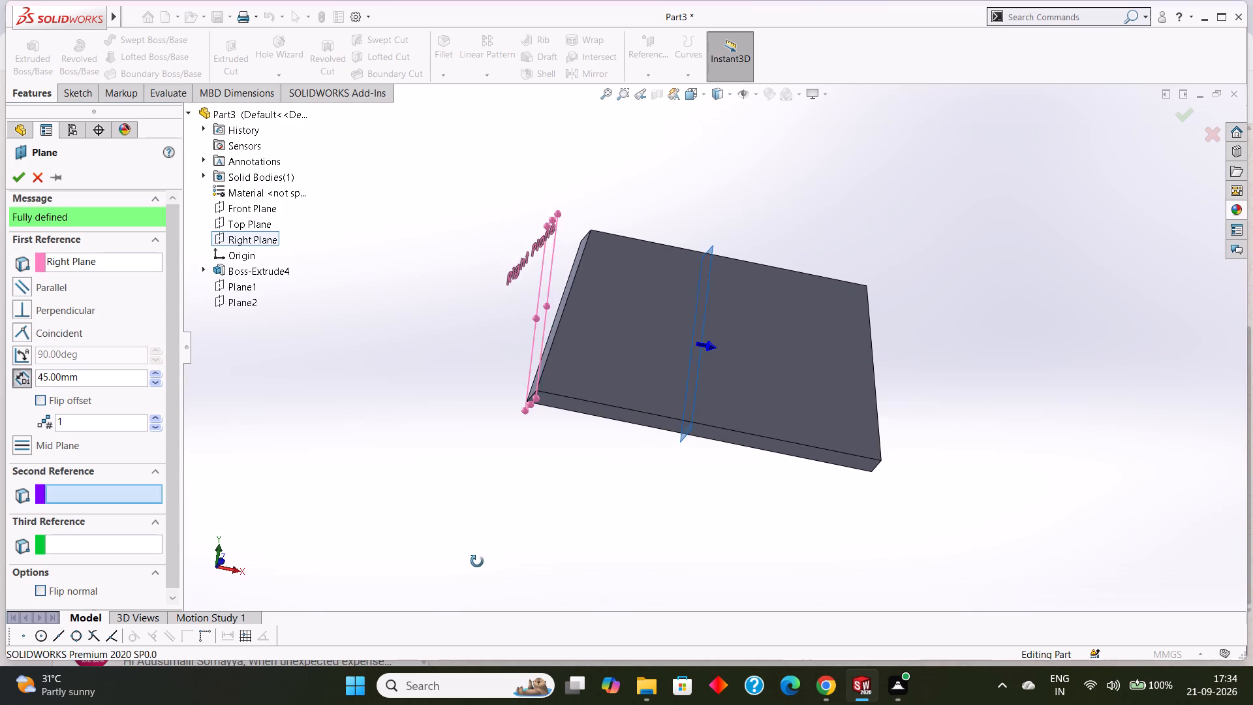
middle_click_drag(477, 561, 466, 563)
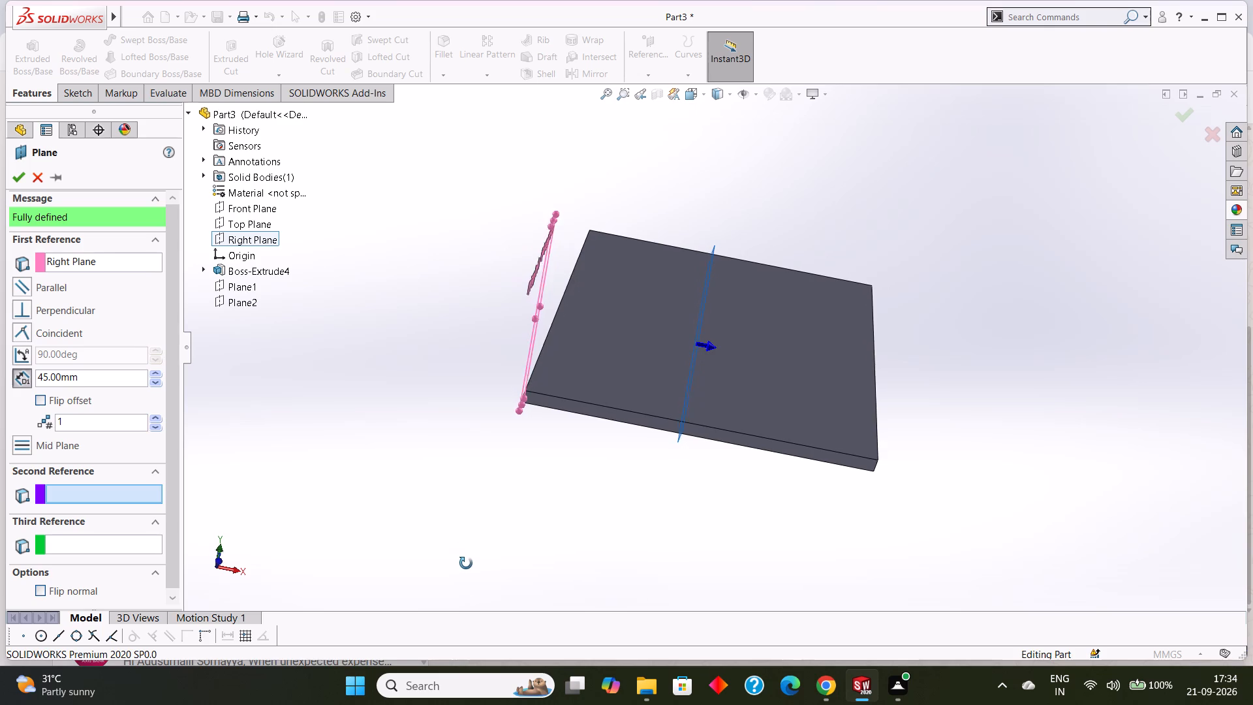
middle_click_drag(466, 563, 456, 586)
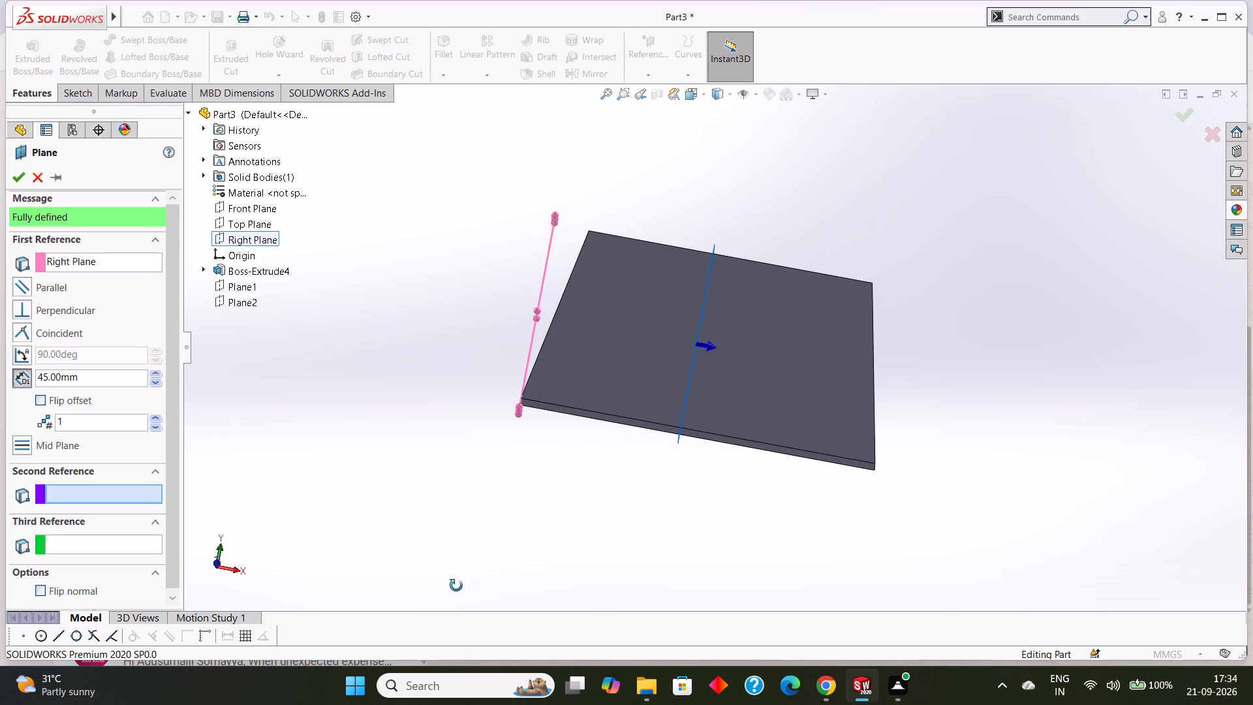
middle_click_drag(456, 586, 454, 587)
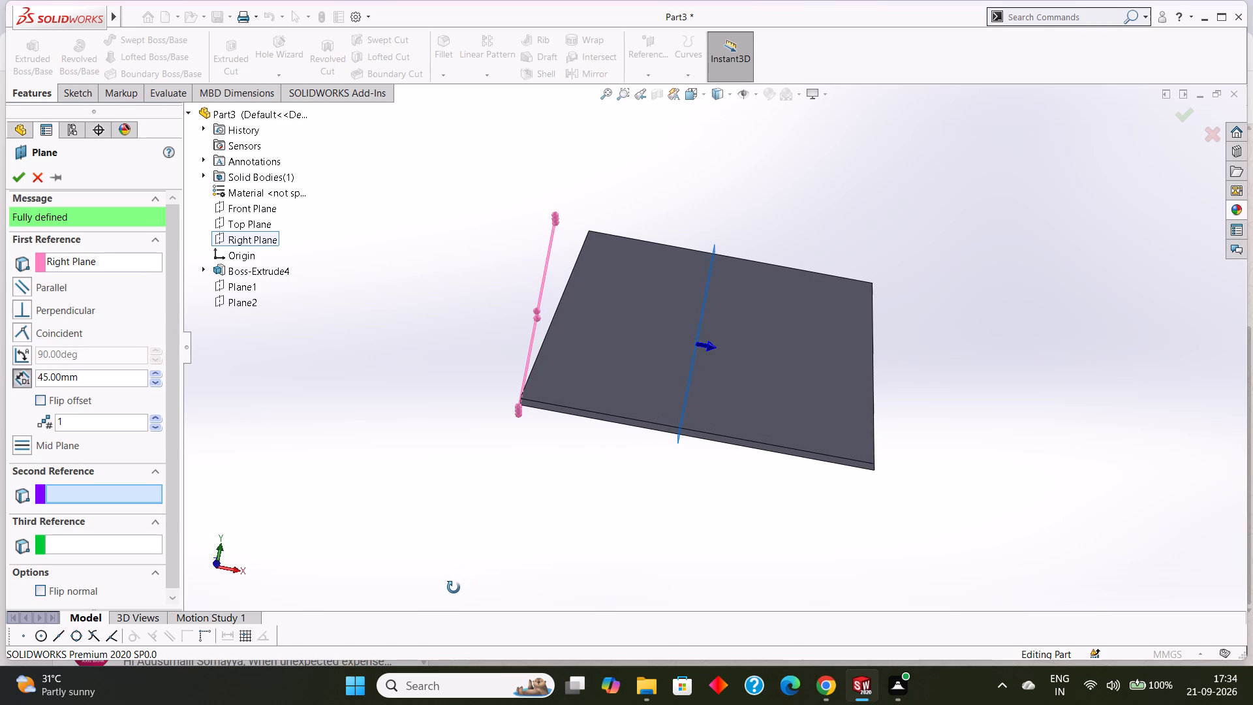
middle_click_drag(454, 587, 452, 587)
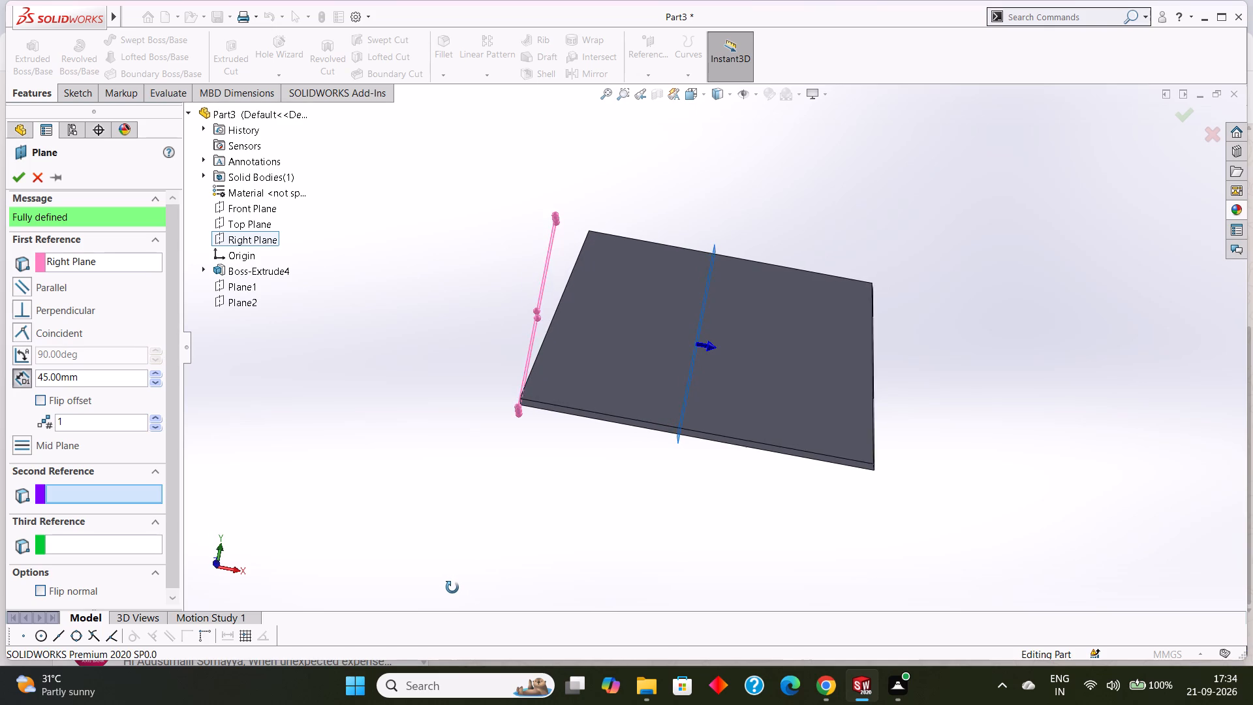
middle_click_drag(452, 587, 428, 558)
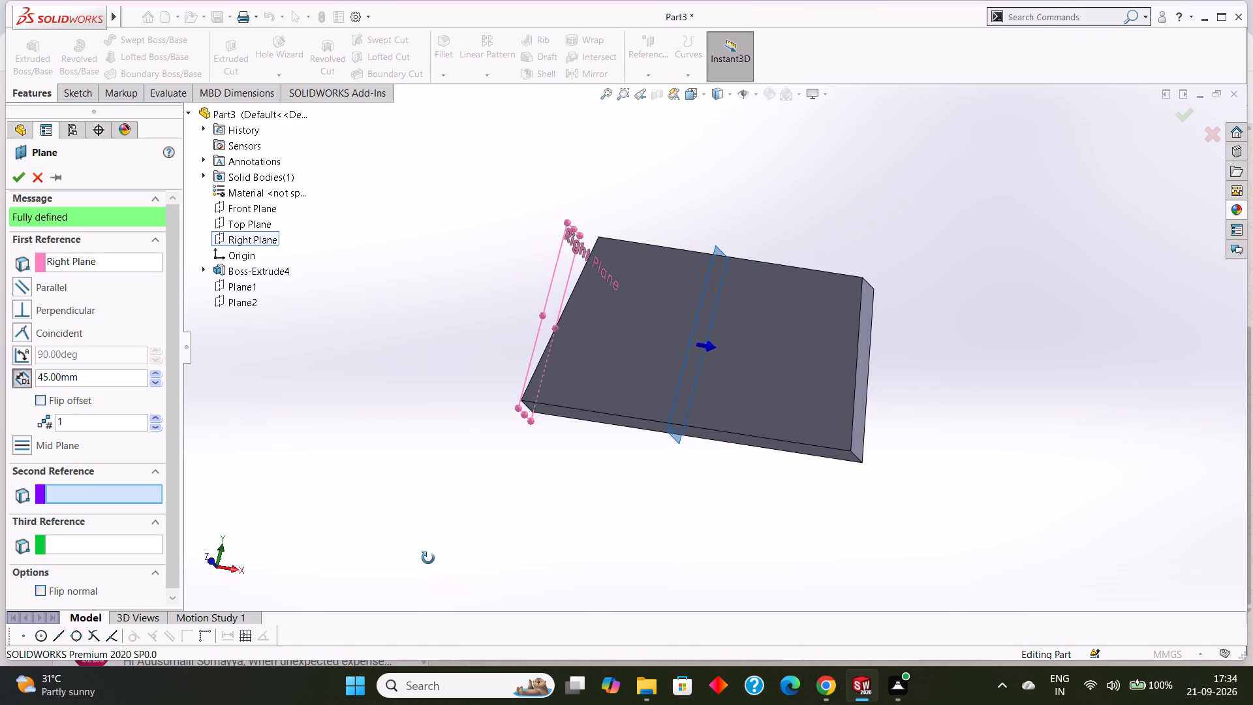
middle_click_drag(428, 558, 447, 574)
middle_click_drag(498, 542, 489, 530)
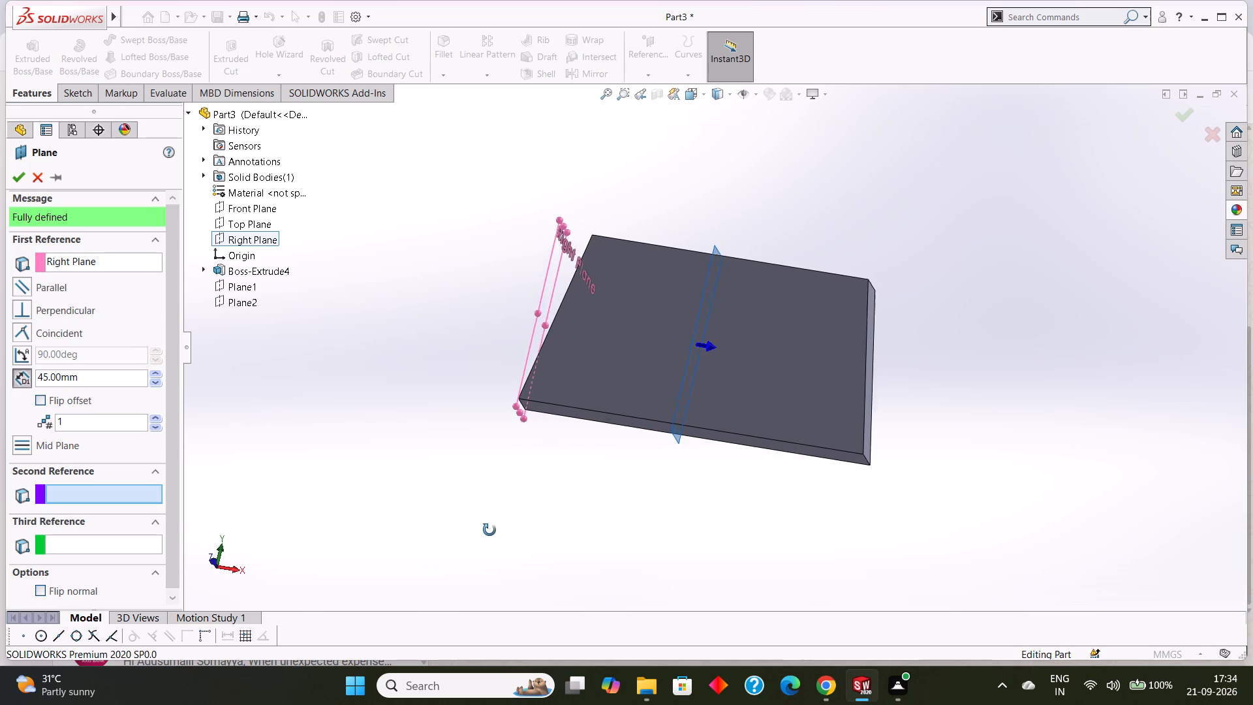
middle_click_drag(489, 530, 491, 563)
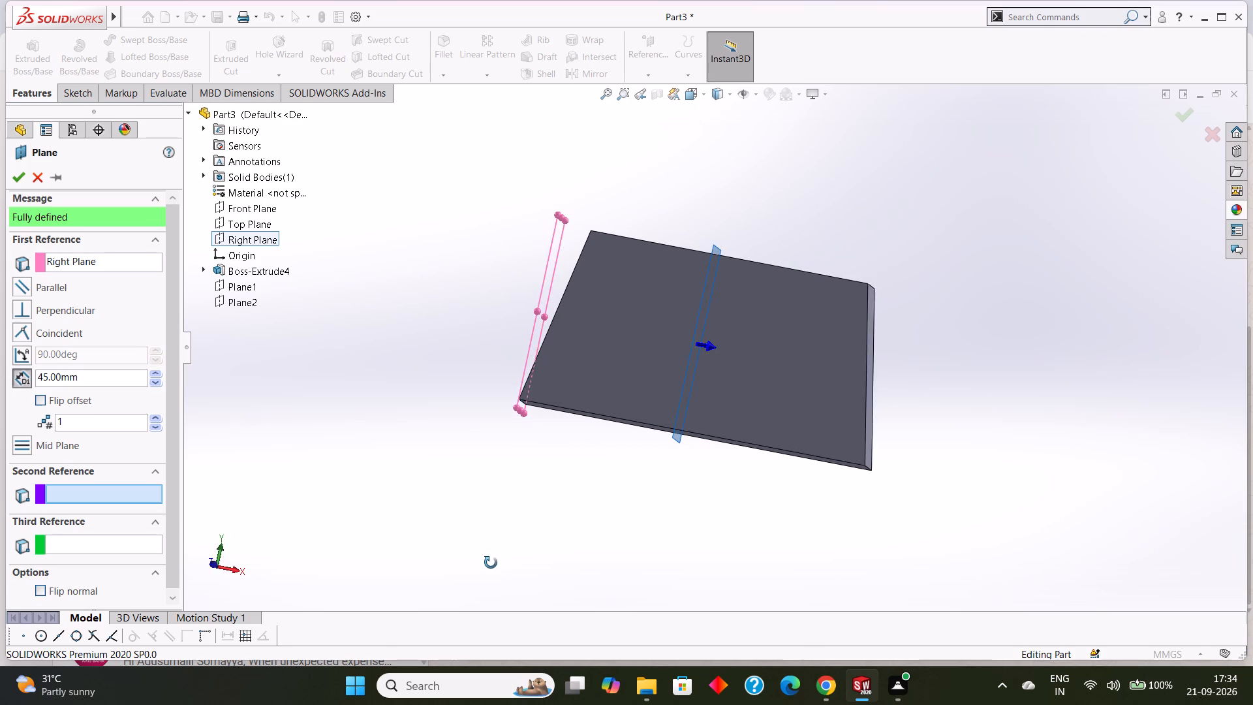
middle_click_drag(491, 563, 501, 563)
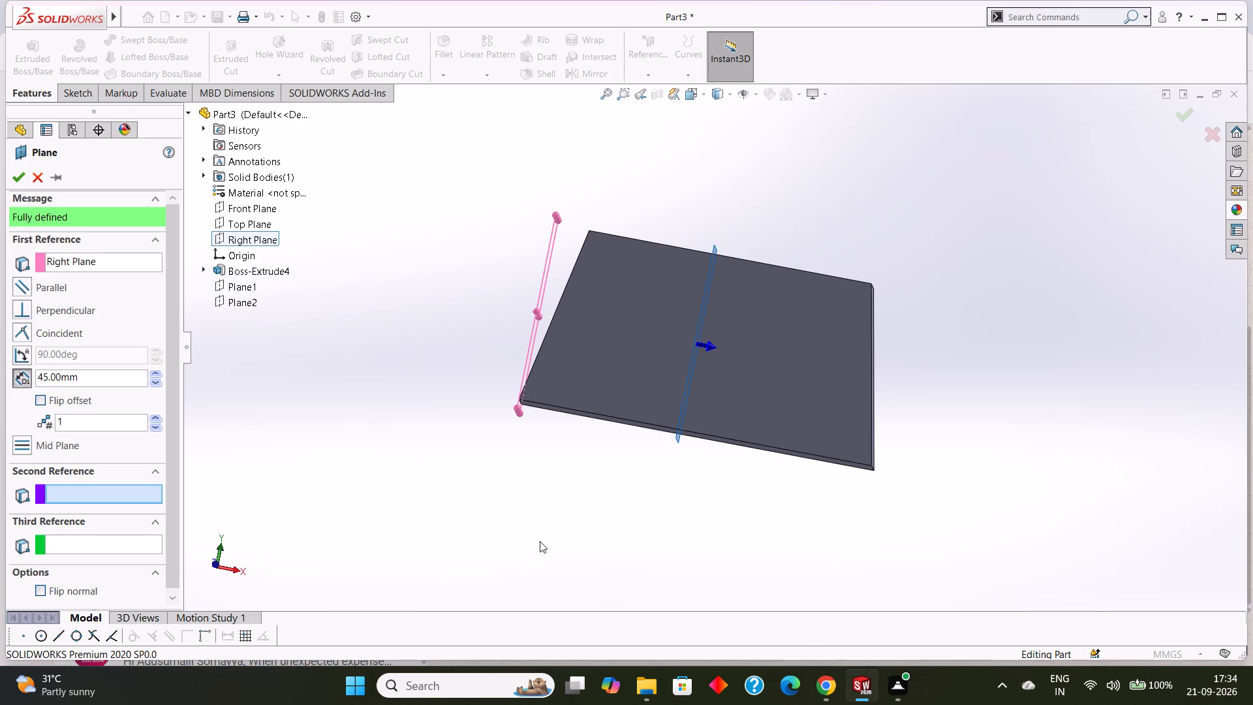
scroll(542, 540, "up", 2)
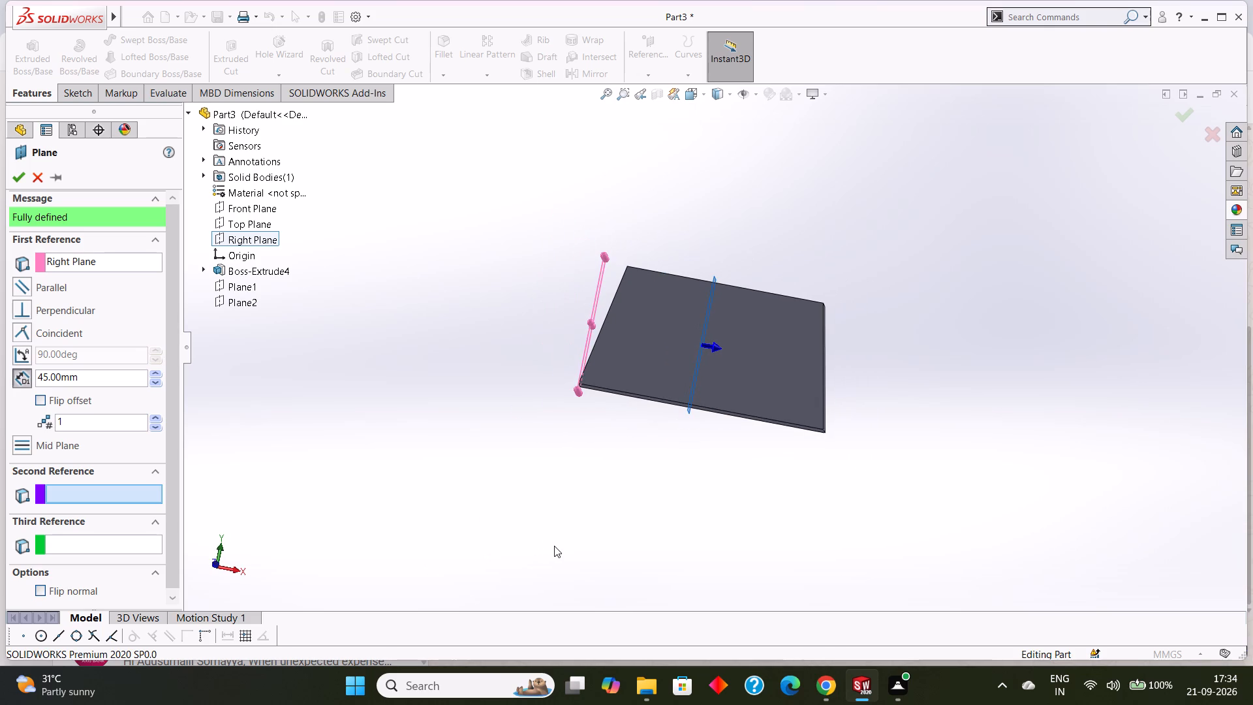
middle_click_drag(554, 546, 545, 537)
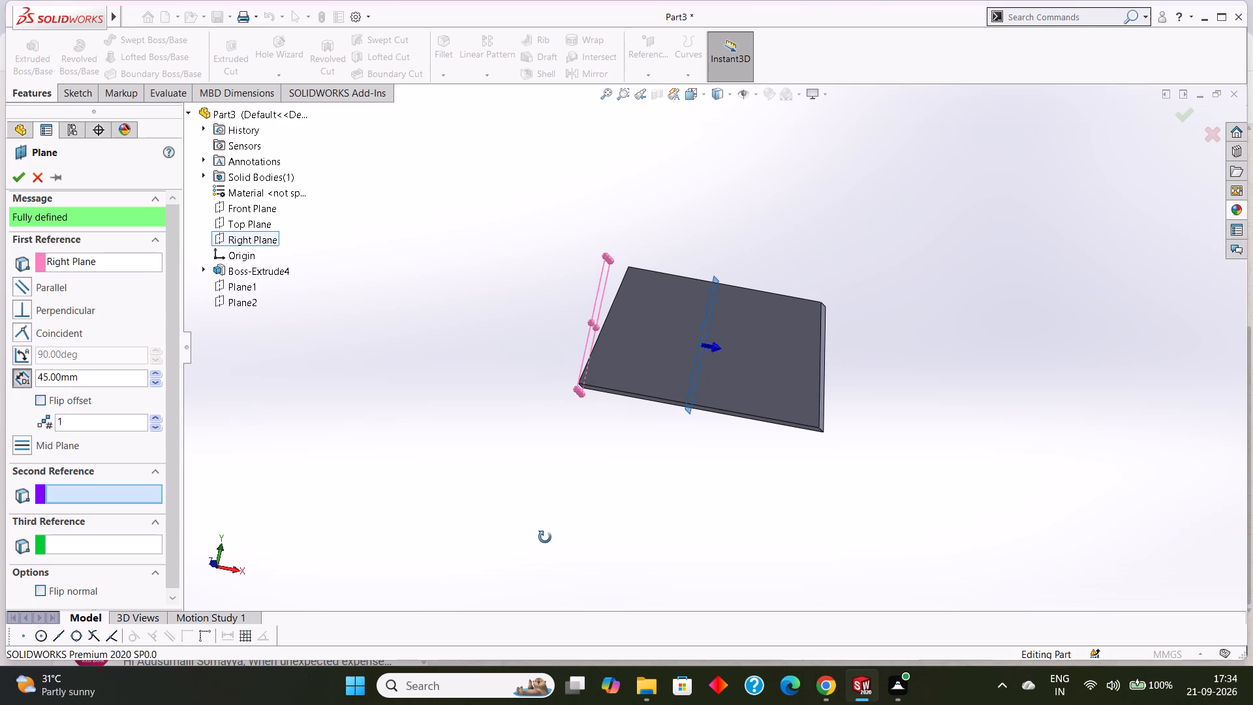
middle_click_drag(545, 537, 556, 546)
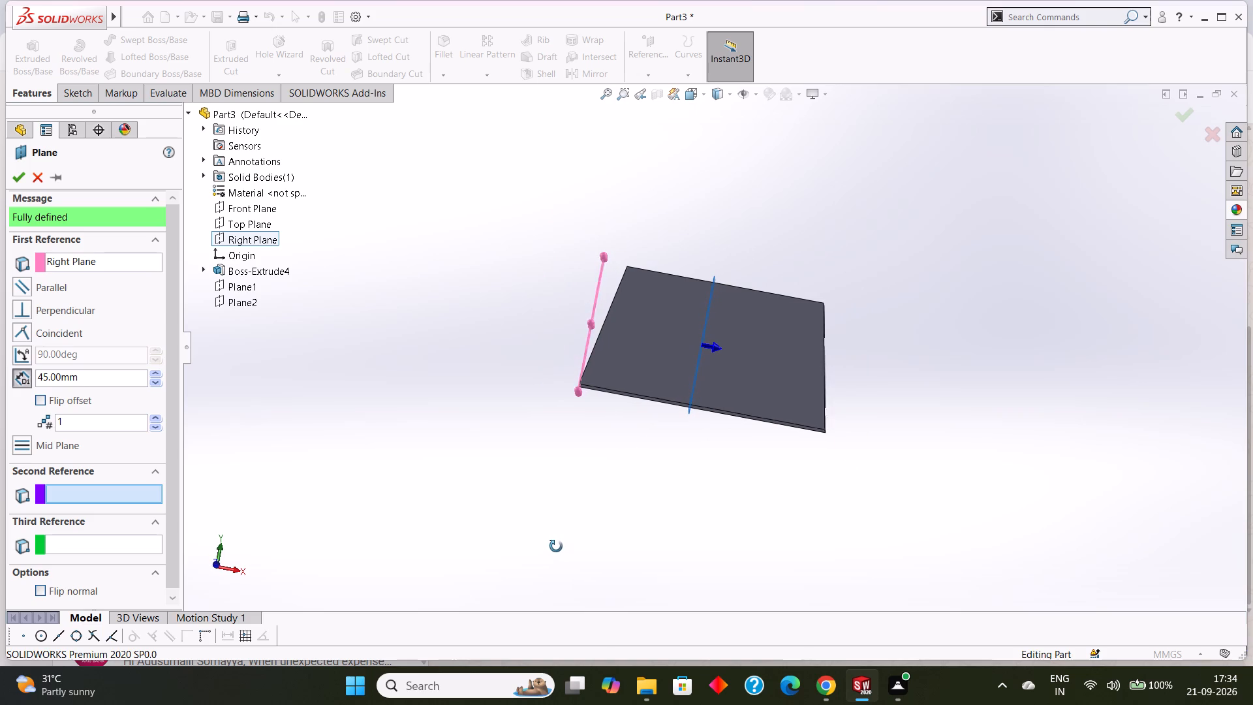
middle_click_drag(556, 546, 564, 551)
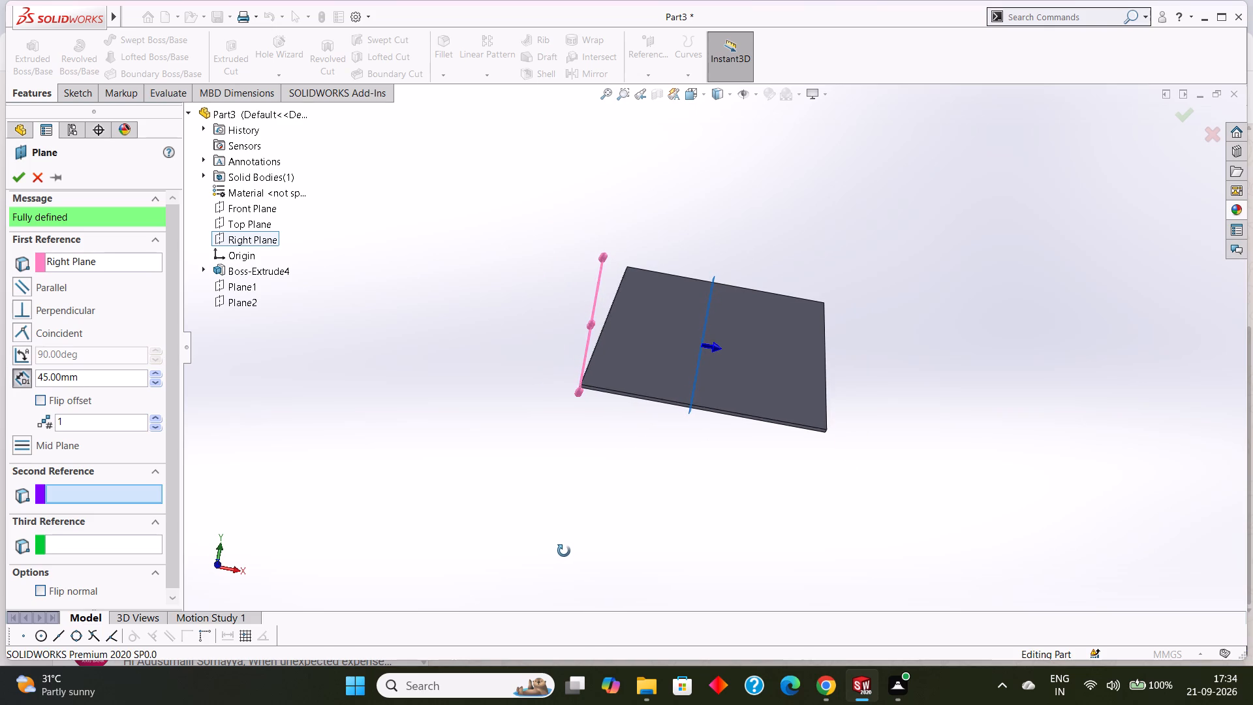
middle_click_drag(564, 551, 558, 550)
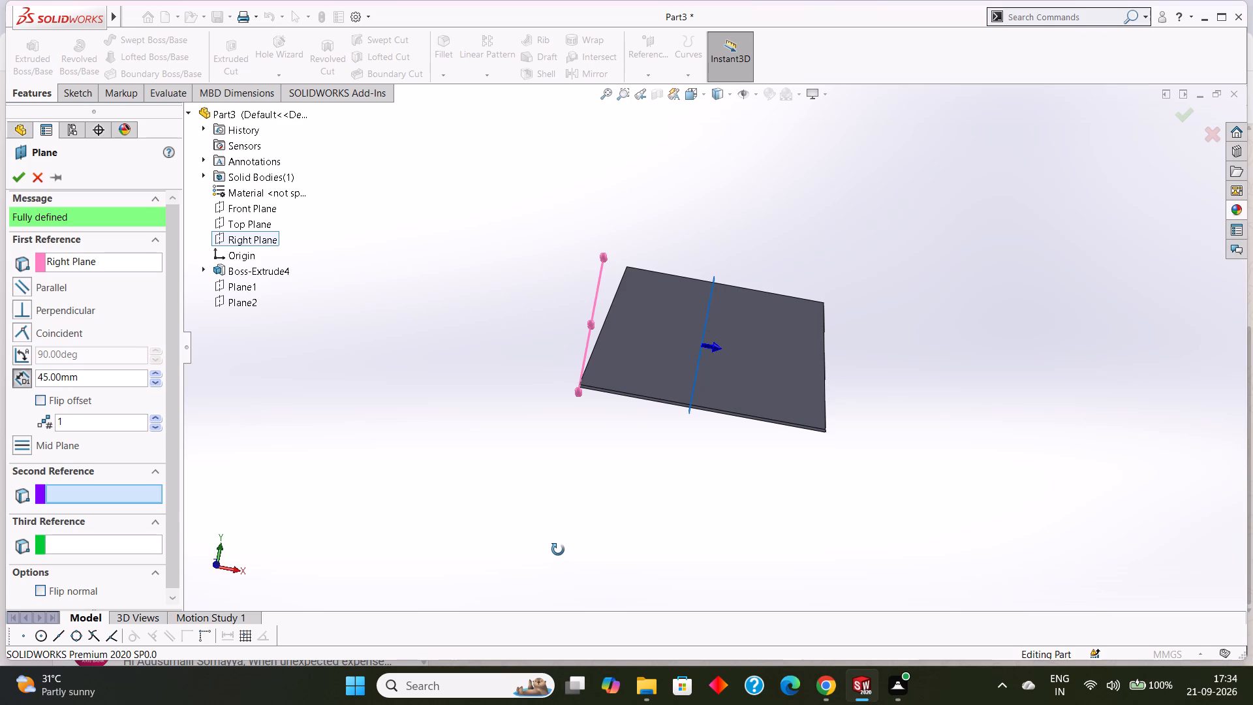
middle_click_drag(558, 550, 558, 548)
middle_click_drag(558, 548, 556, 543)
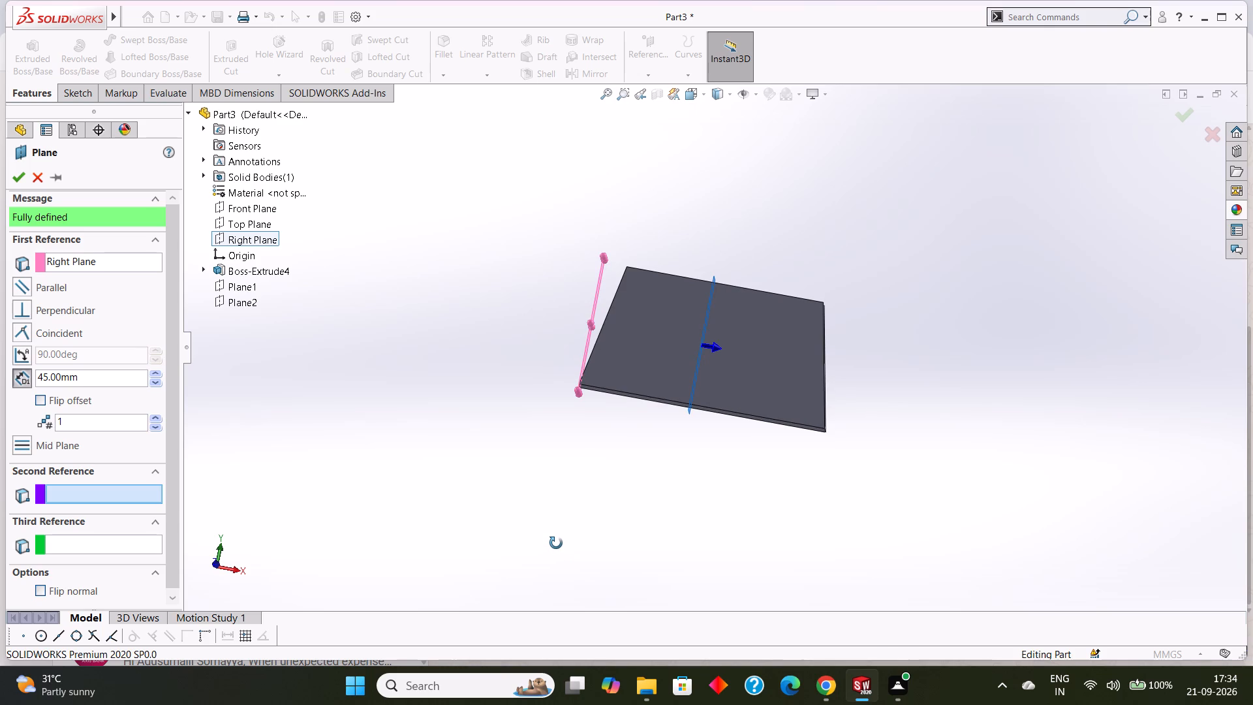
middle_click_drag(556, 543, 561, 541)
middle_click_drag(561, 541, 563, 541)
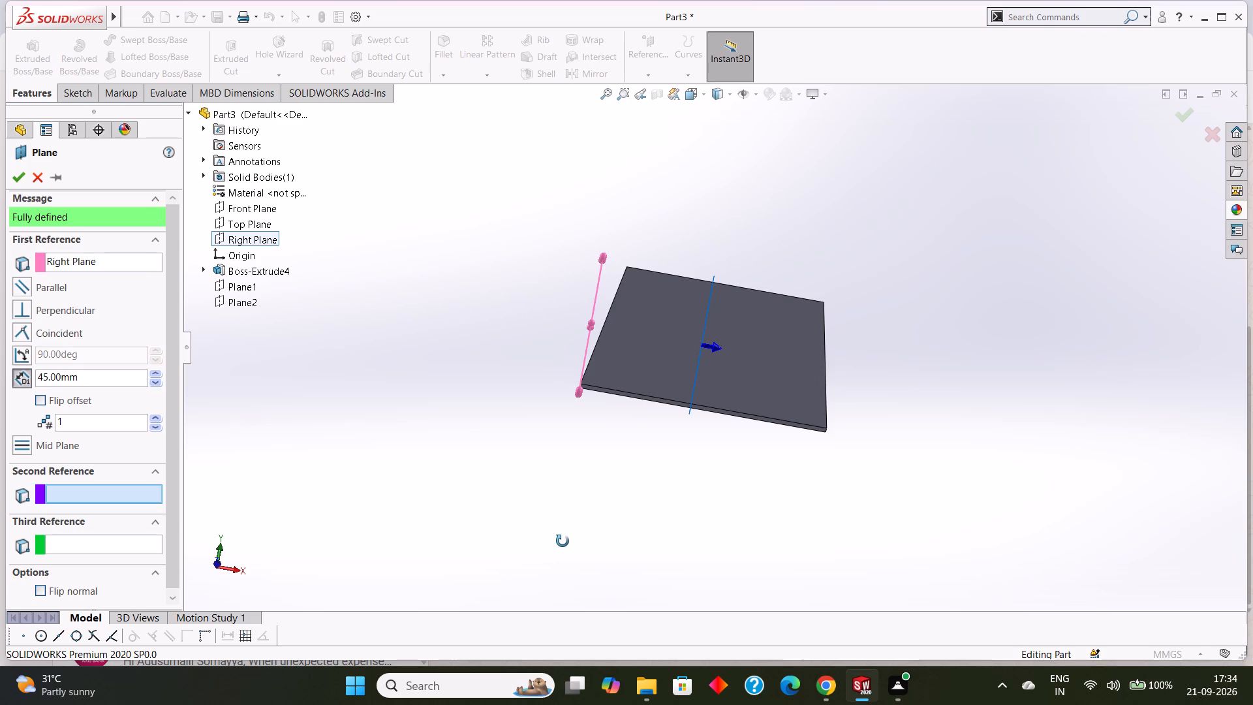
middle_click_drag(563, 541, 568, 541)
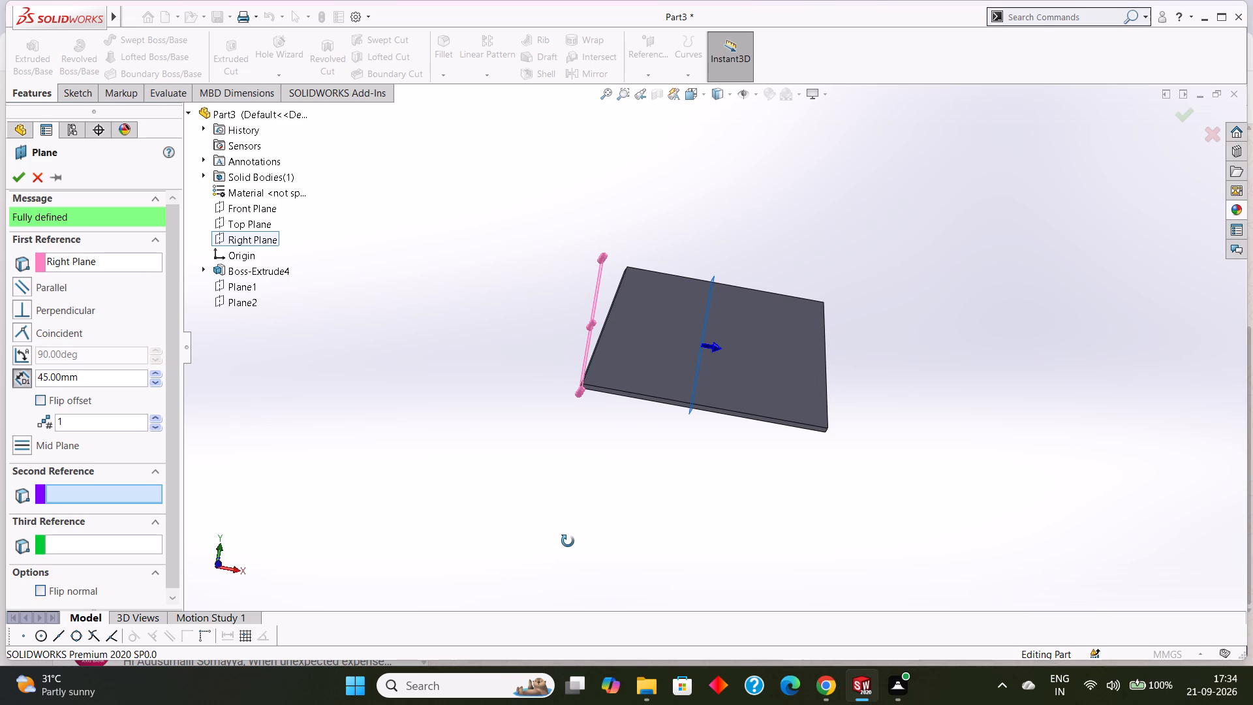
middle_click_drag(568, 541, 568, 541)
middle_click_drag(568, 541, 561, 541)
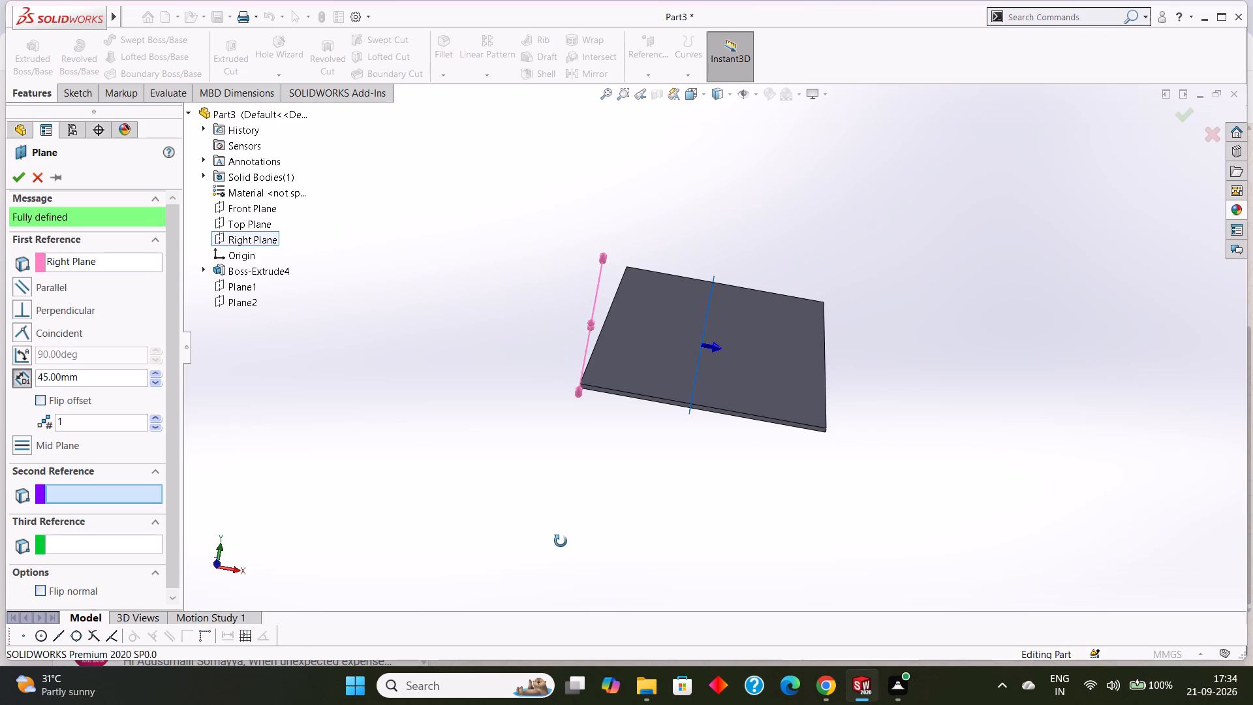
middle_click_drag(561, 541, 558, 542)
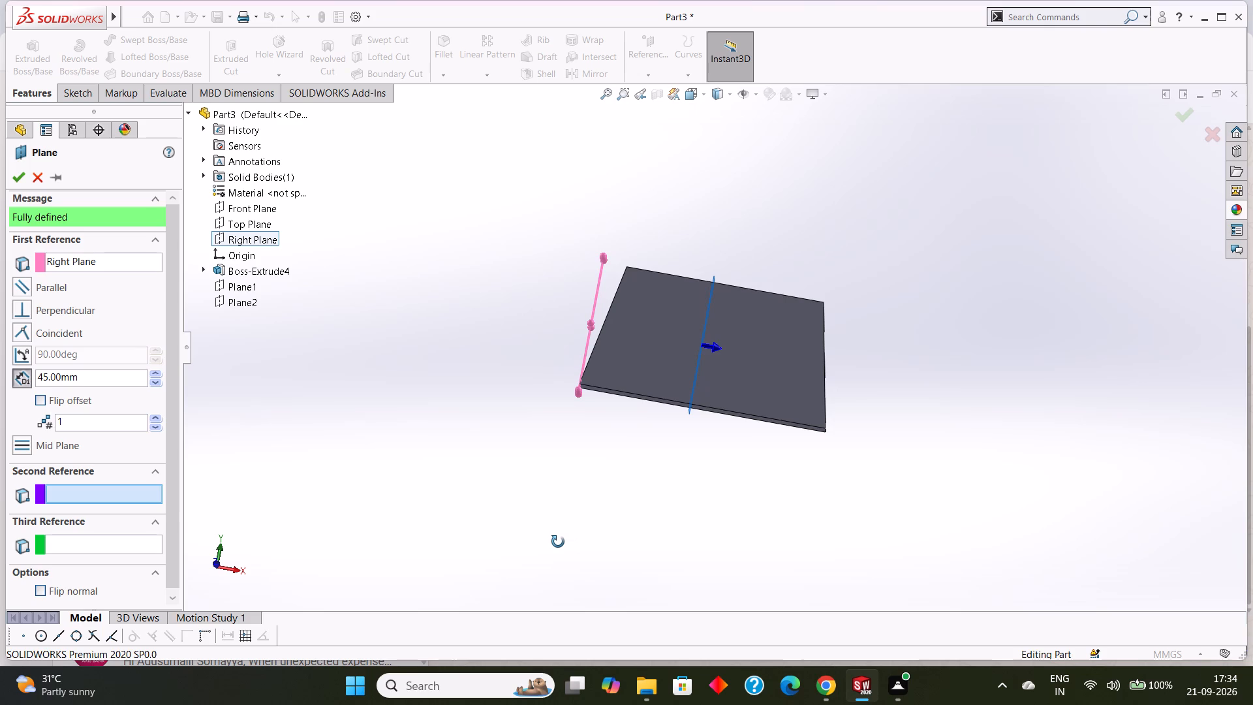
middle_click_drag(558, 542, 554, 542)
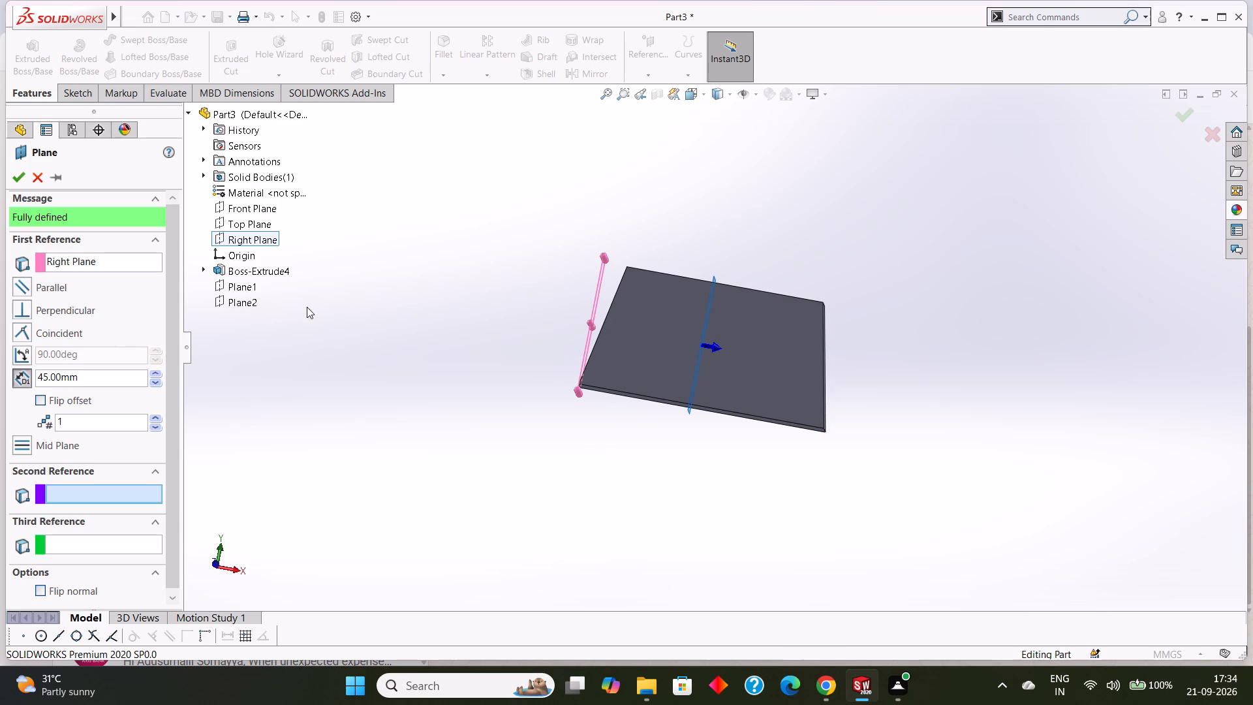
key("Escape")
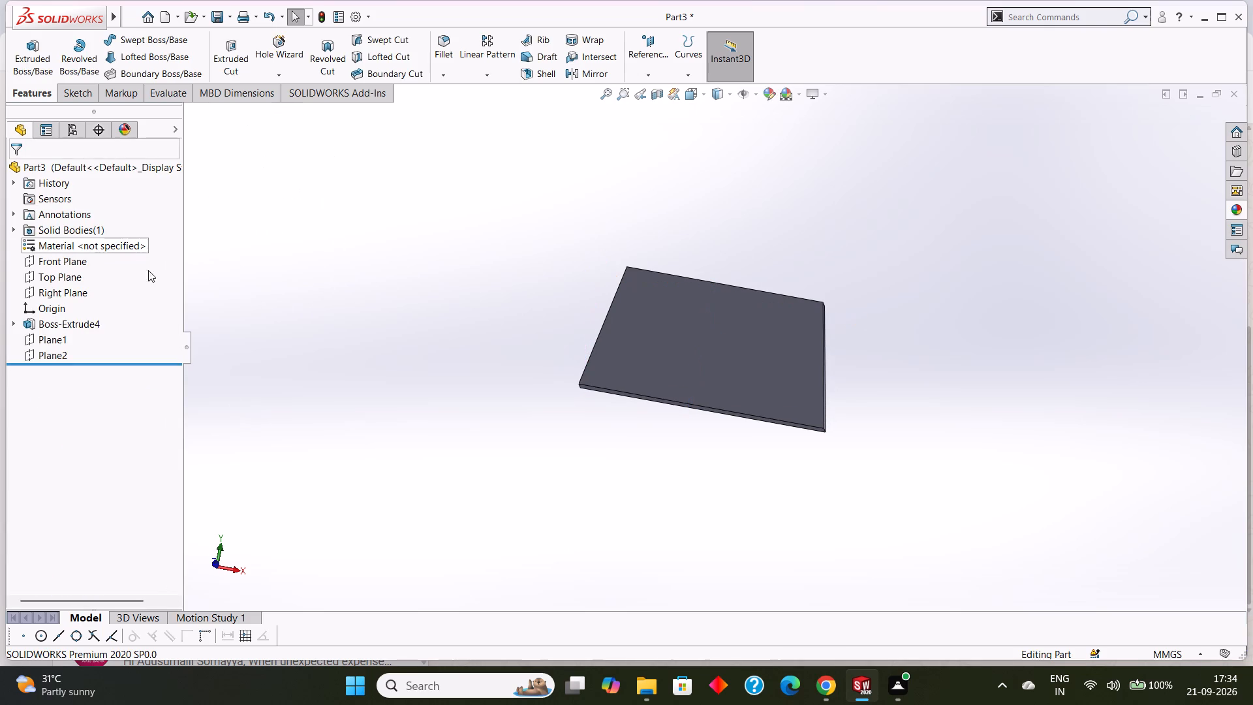
Examine the position of the 5 mm offset plane relative to the trapezoidal plate, square-on and from several angles.
left_click(60, 338)
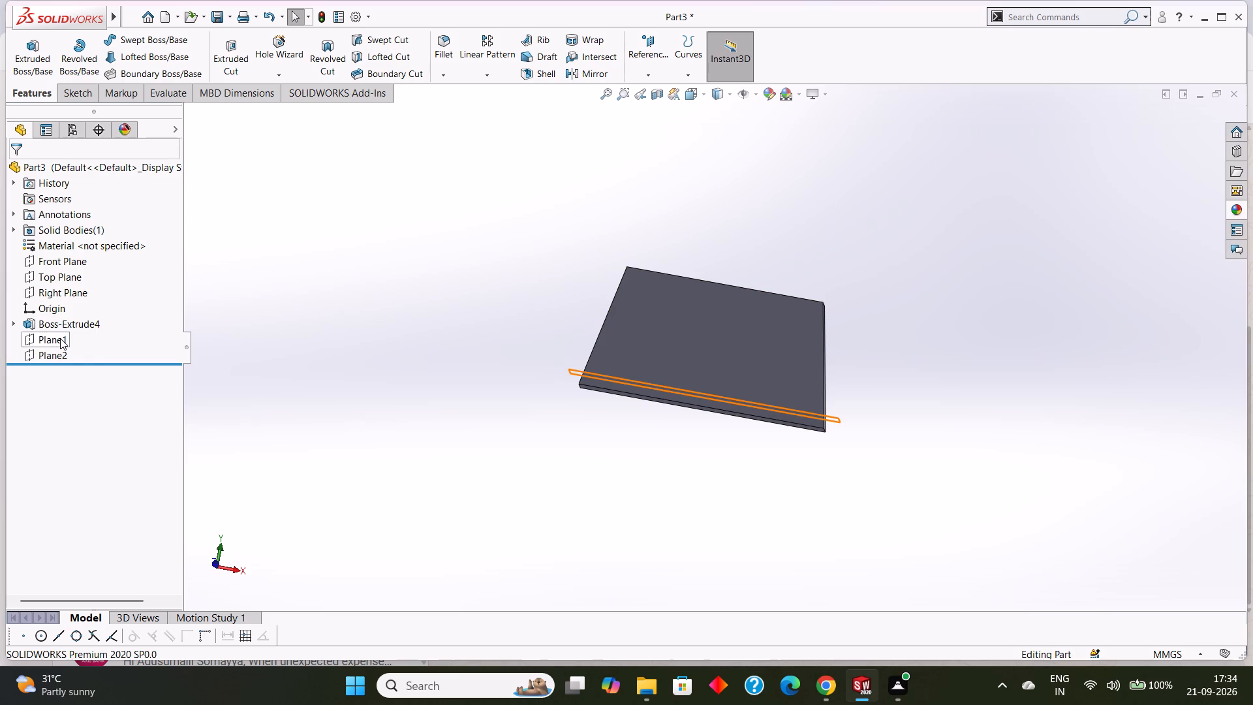
scroll(523, 530, "up", 1)
scroll(620, 456, "up", 1)
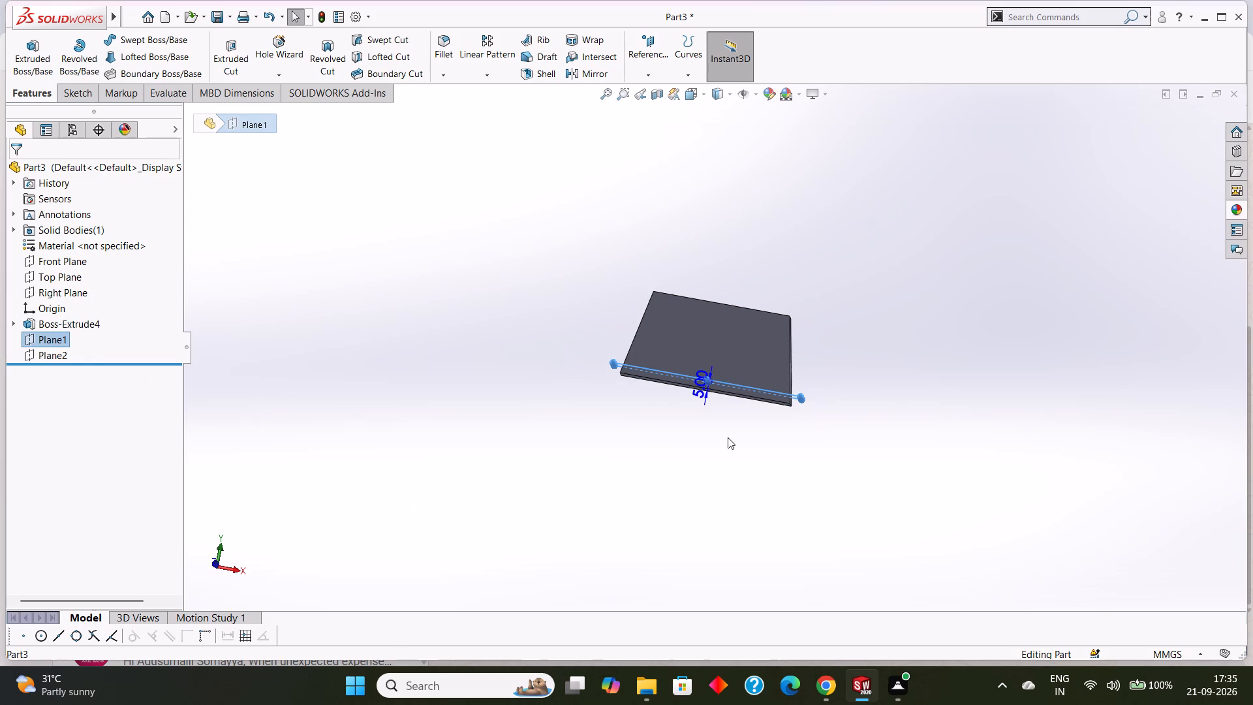
scroll(751, 446, "down", 3)
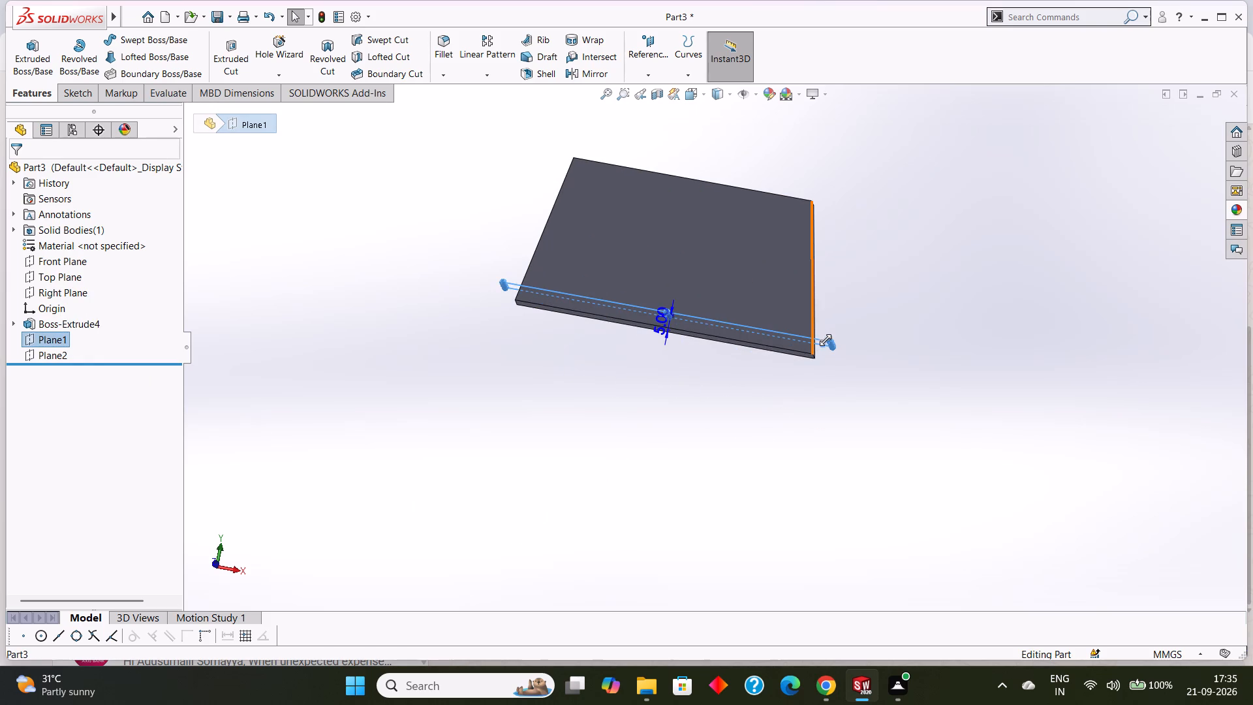
left_click(820, 341)
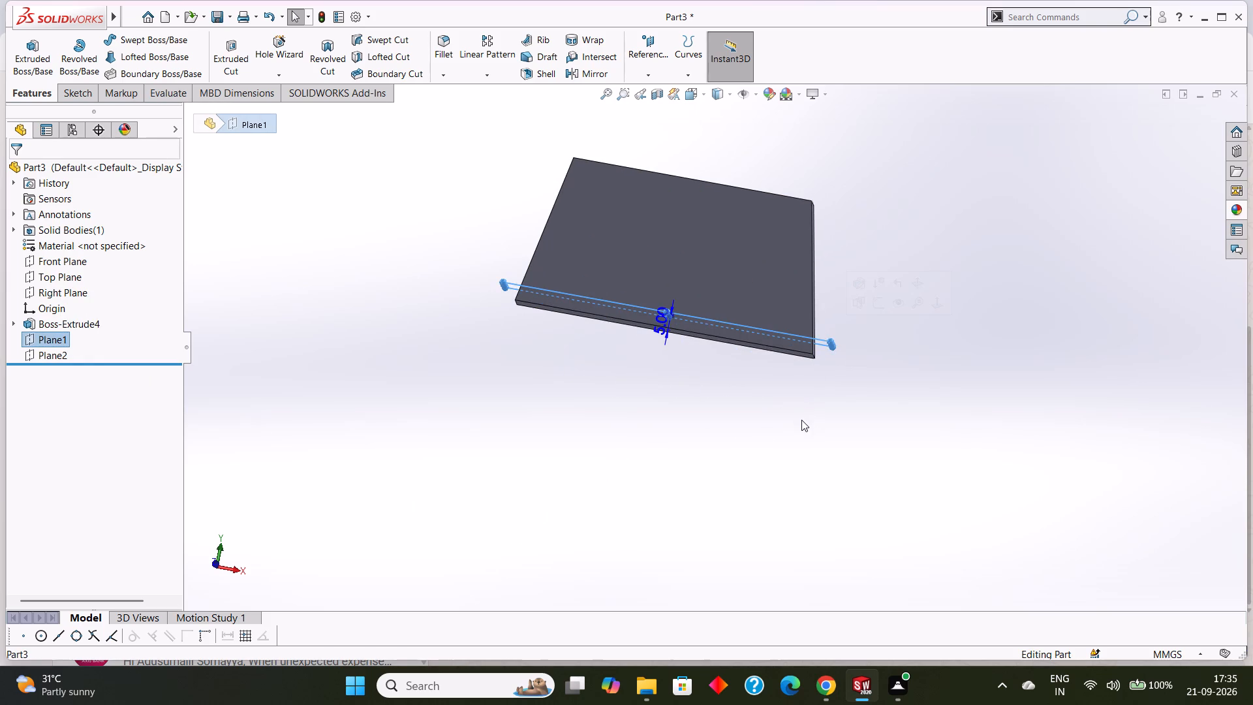
key("ctrl+8")
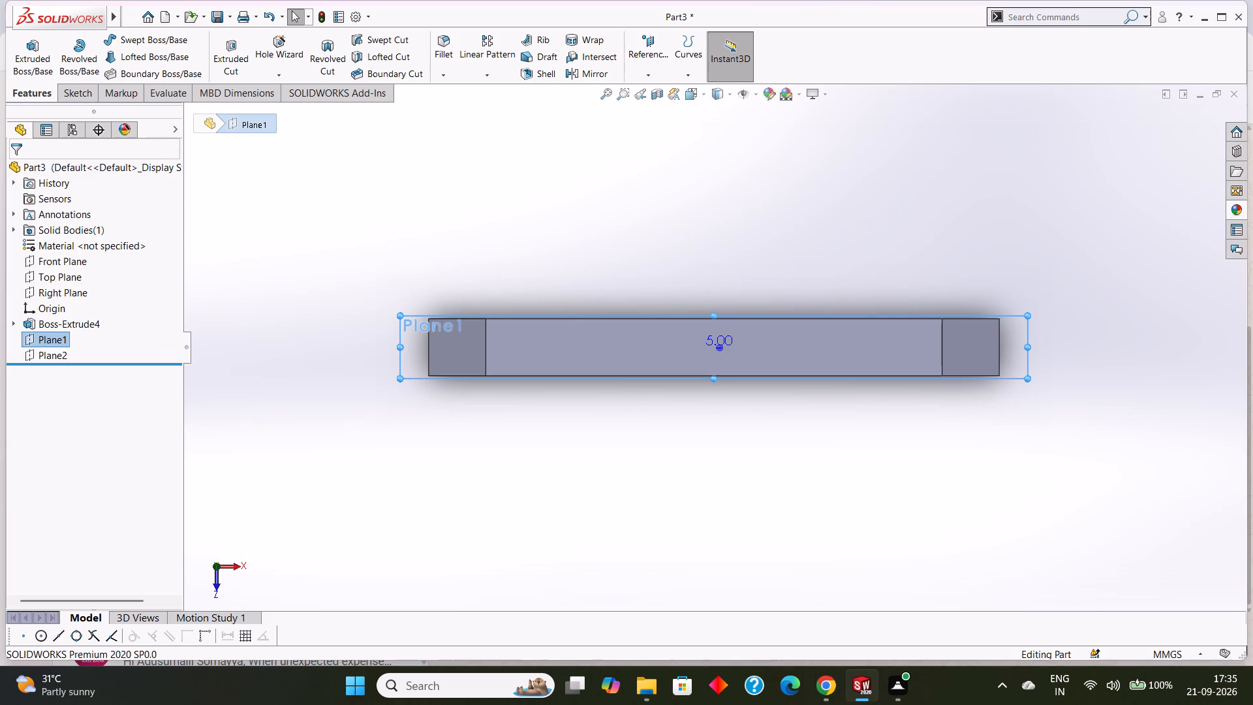
scroll(596, 227, "down", 1)
middle_click_drag(613, 220, 620, 275)
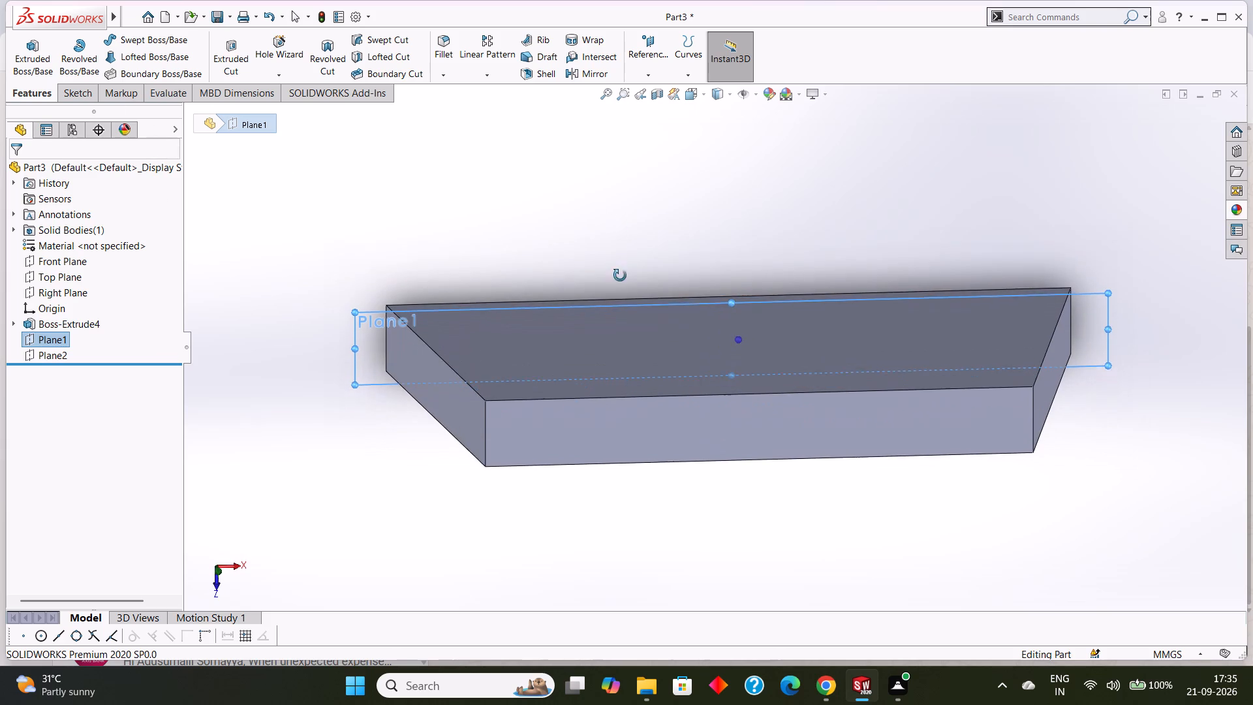
middle_click_drag(620, 275, 618, 320)
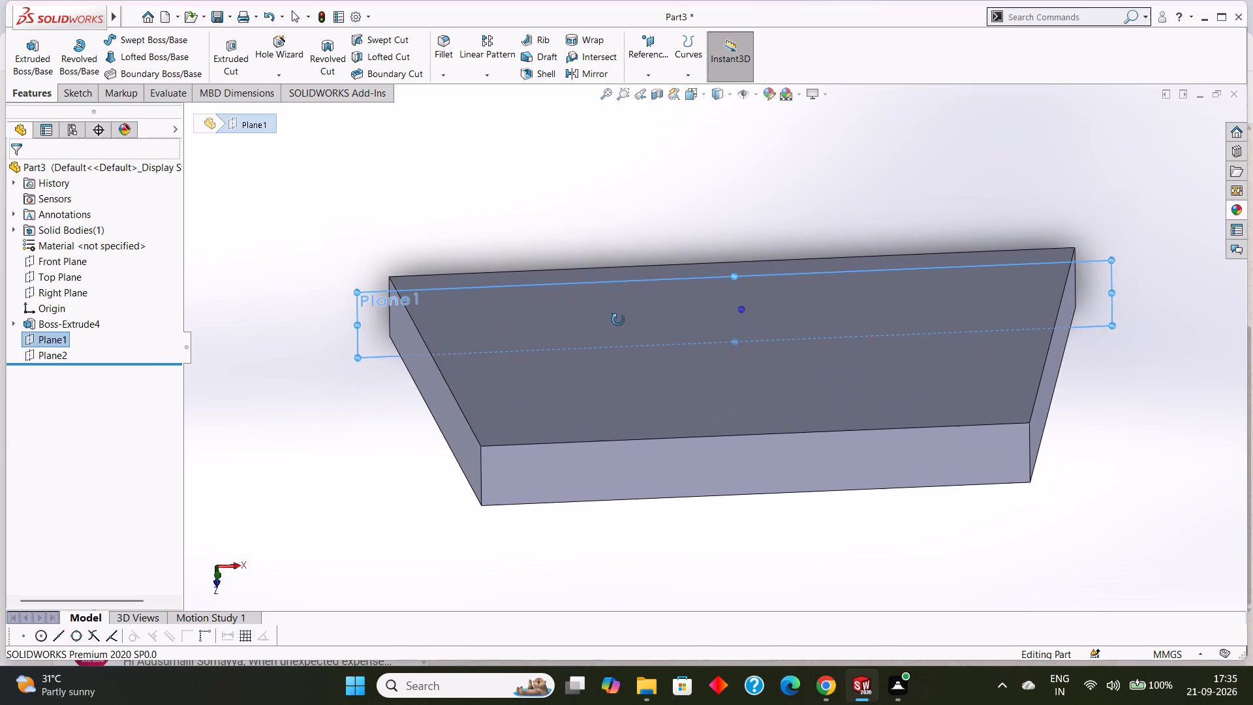
middle_click_drag(618, 320, 615, 342)
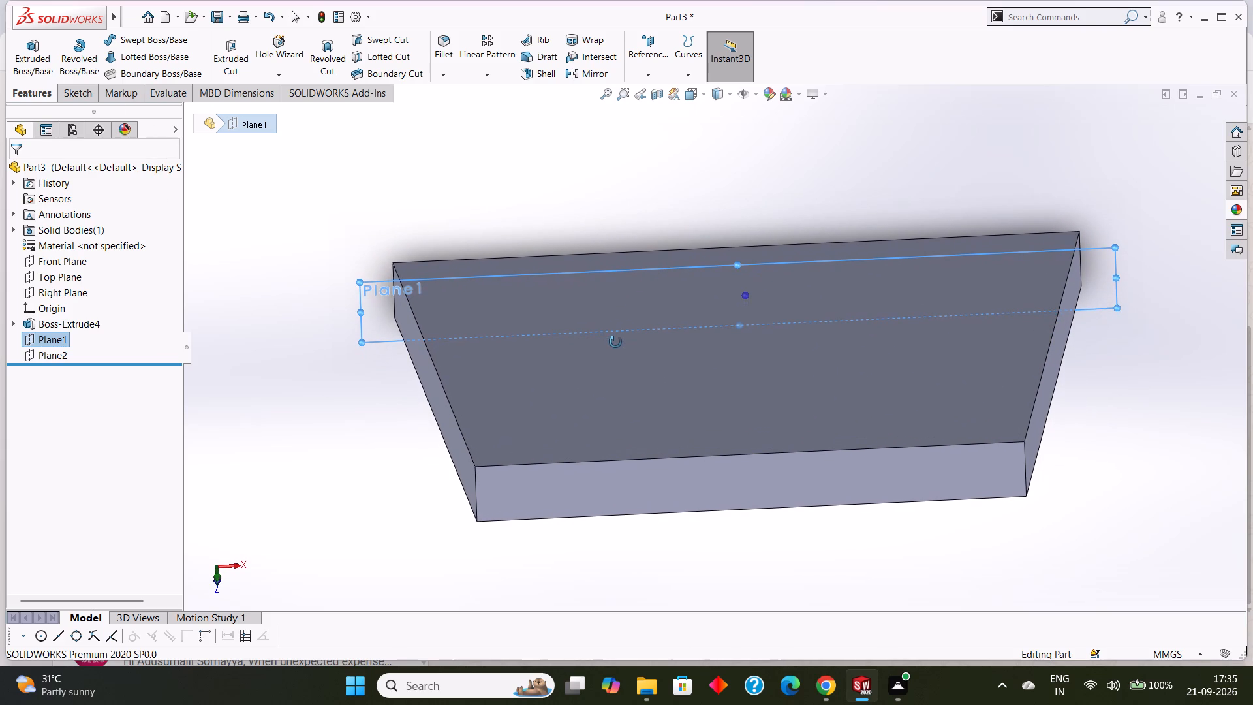
middle_click_drag(615, 342, 611, 343)
scroll(611, 343, "up", 1)
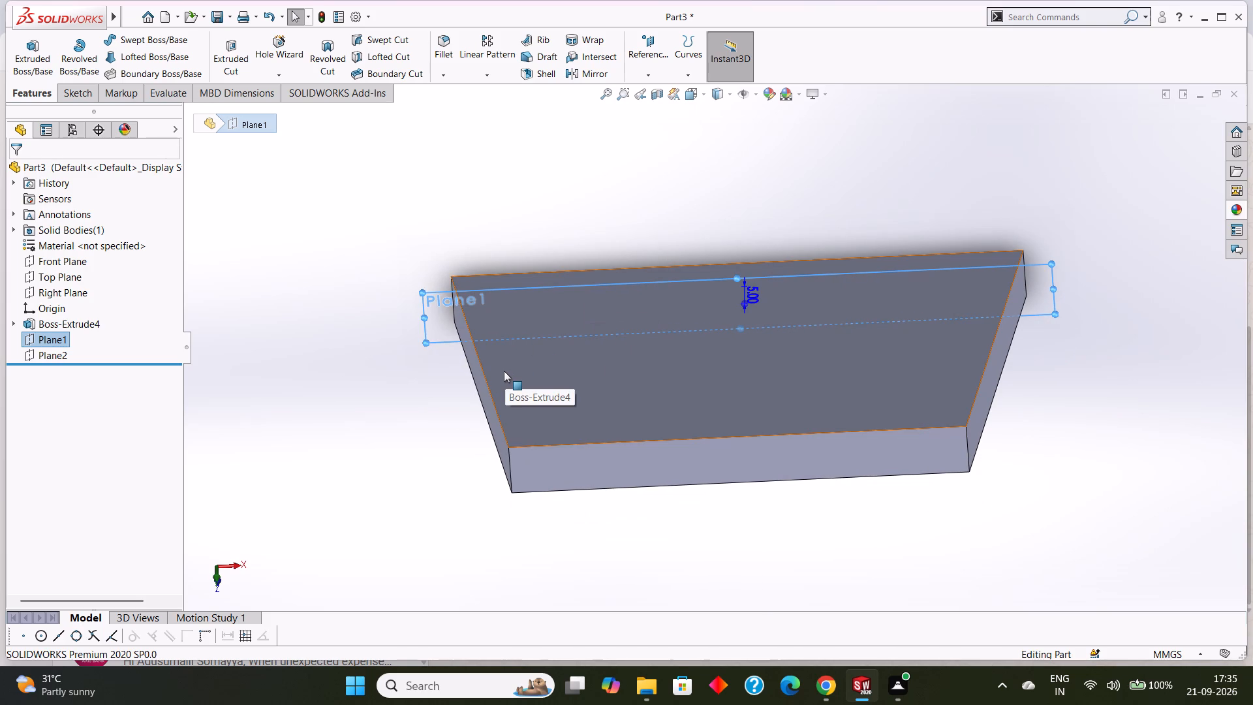
key("Escape")
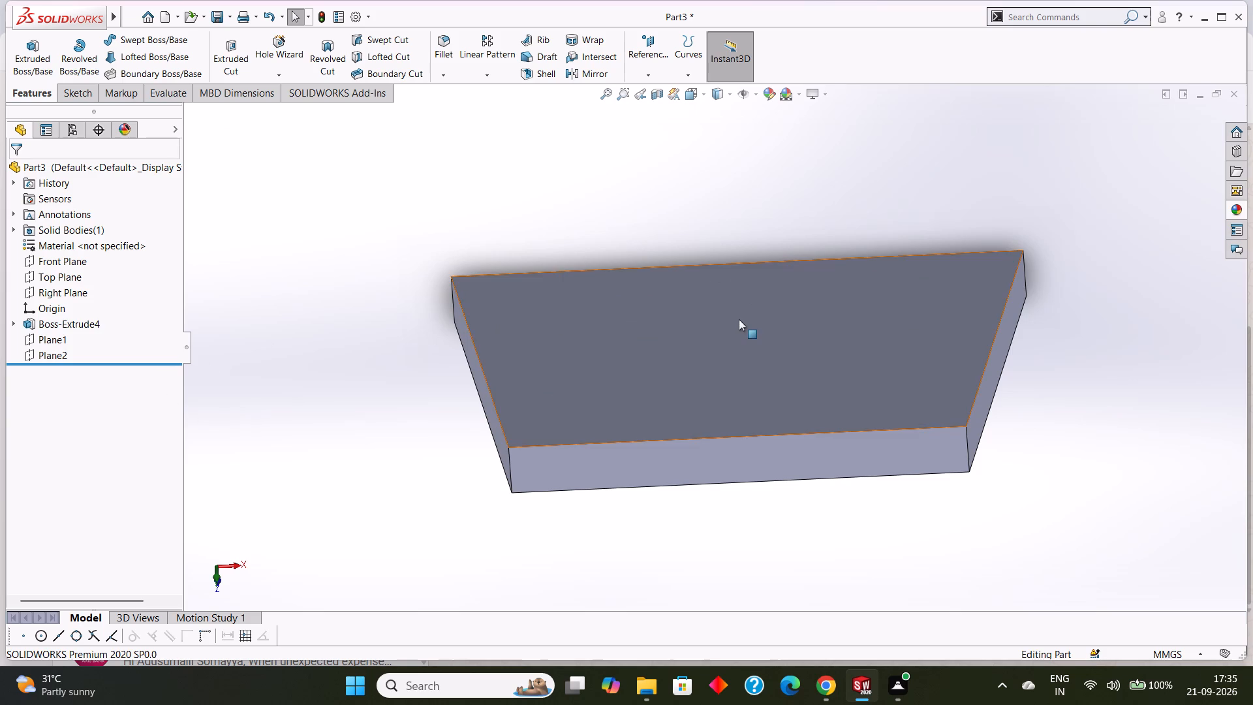
Open a new sketch on the plate's rear trapezoidal face, viewed square-on.
left_click(739, 319)
key("ctrl+8")
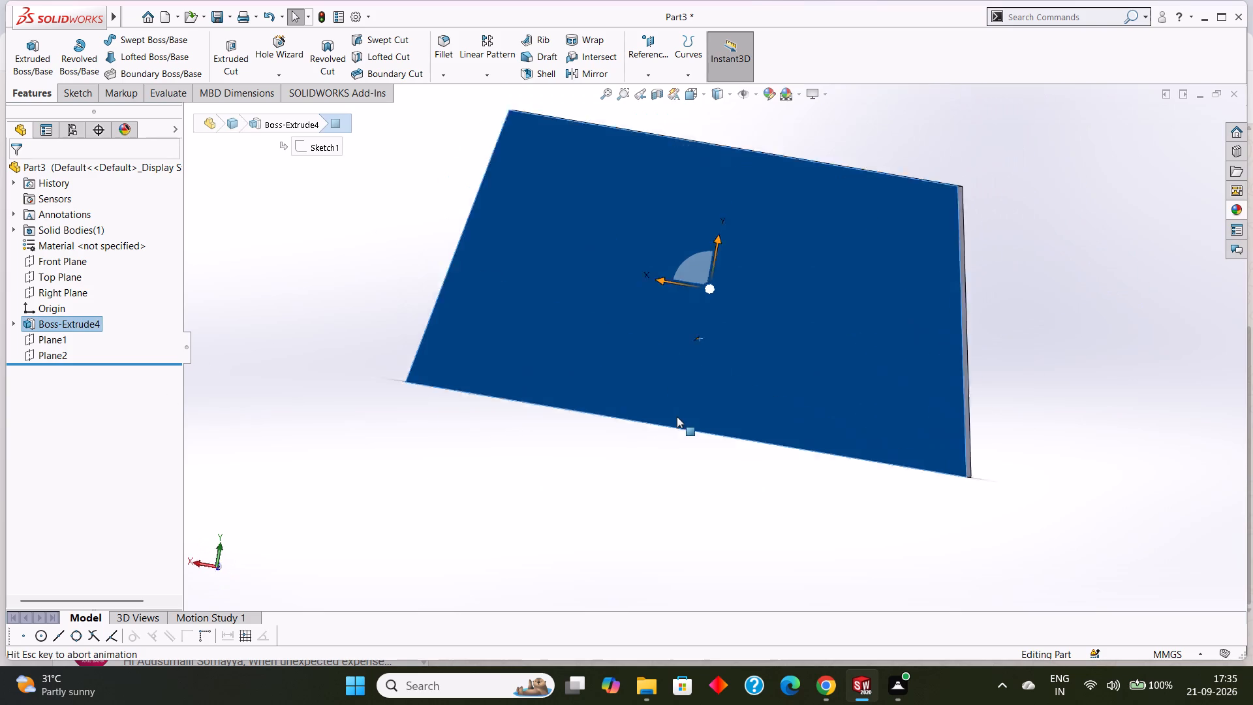
key("Escape")
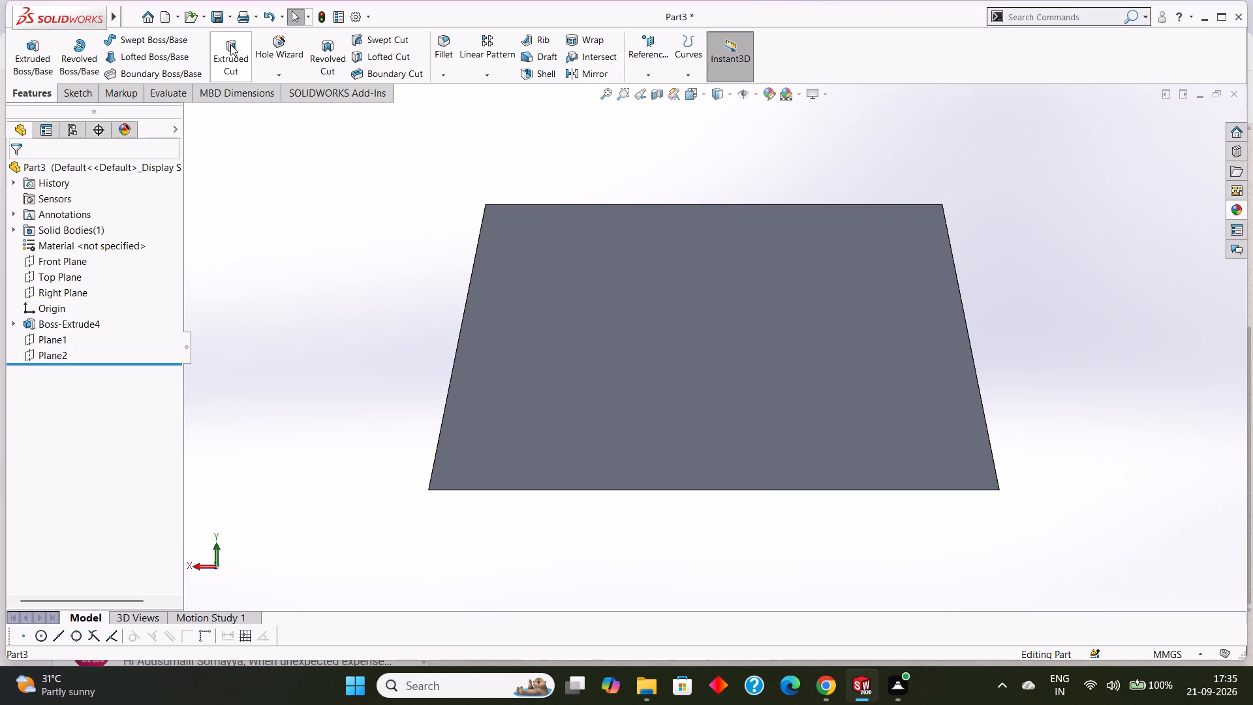
left_click(82, 91)
right_click(561, 279)
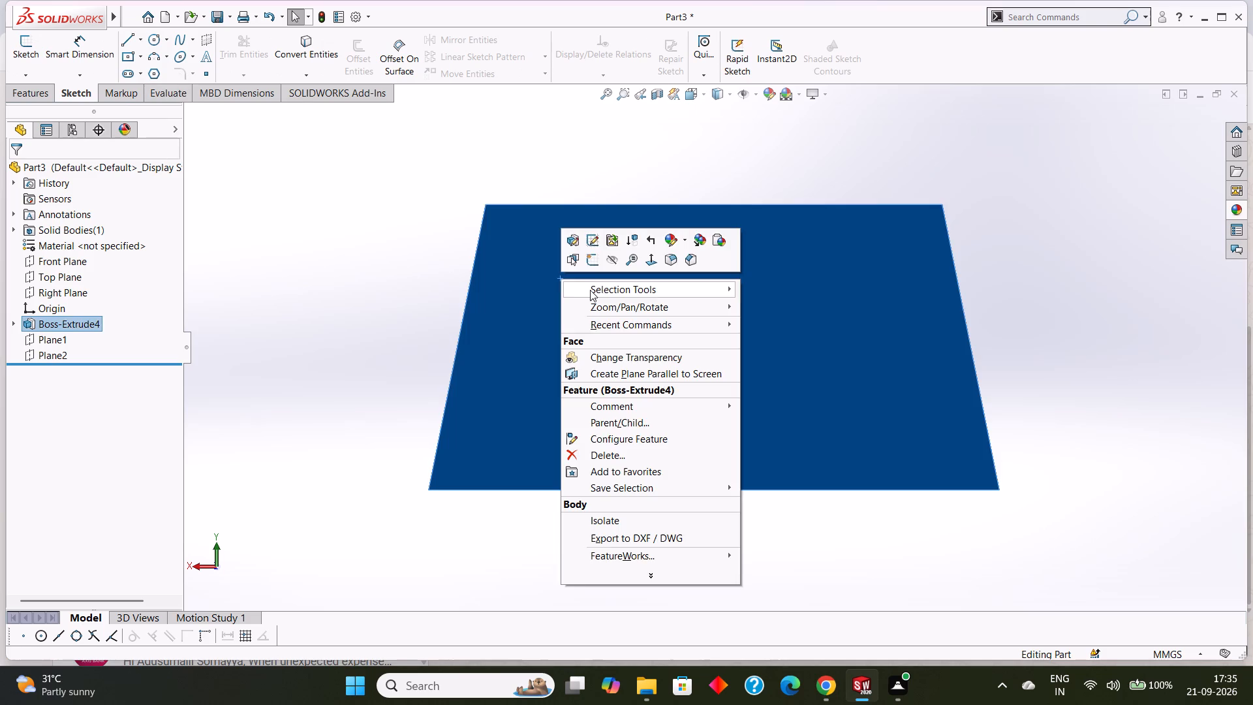
left_click(593, 268)
key("Escape")
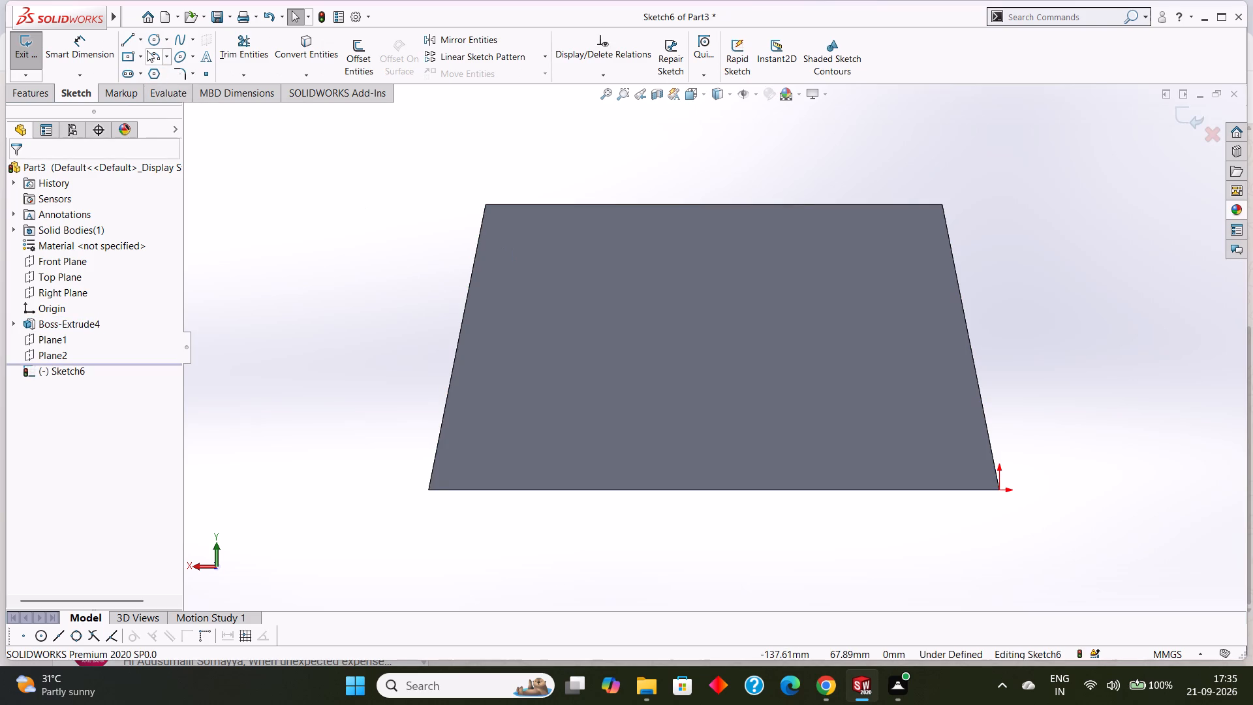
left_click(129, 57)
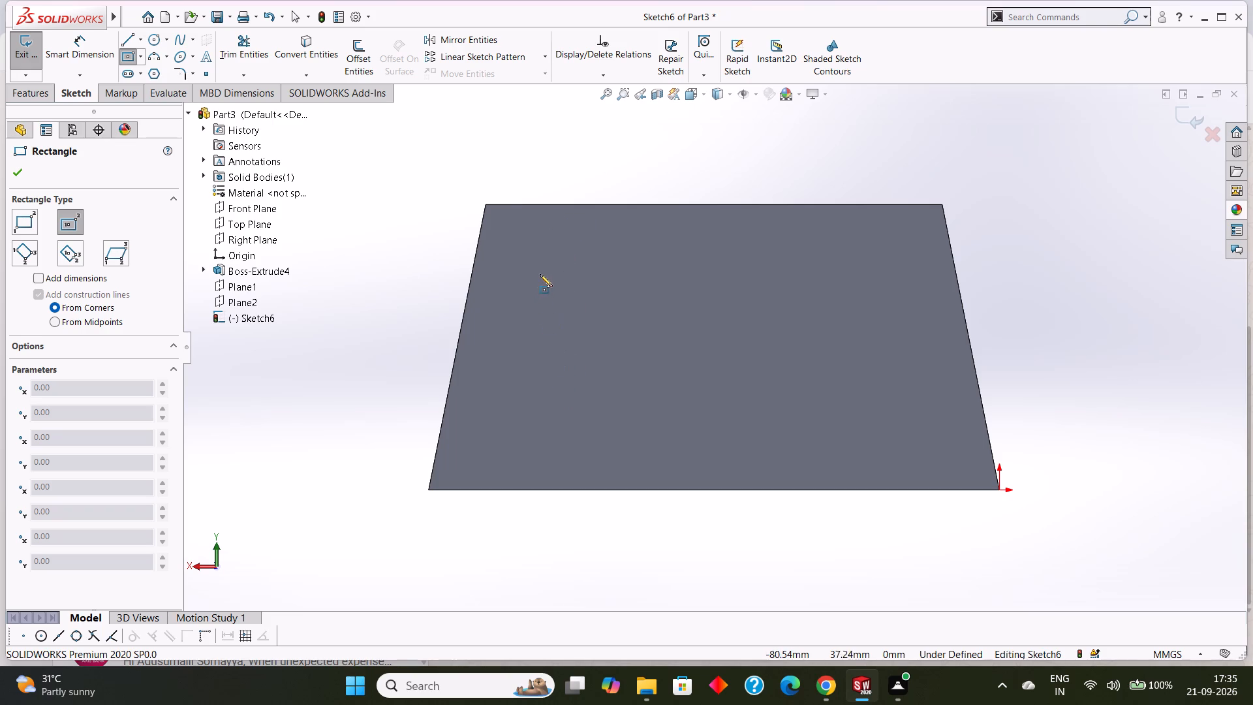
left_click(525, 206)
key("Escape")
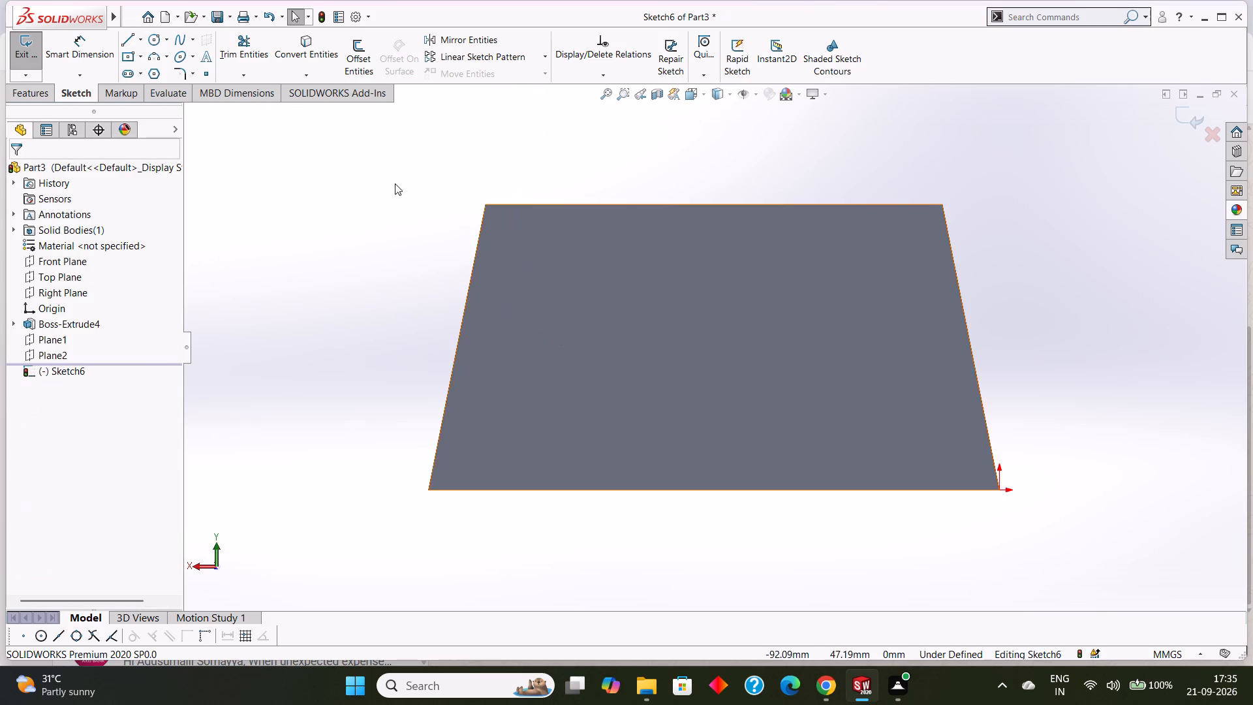
Sketch a tall, narrow corner rectangle about 4 mm wide on the face, near the slanted edge farthest from the origin.
left_click(164, 44)
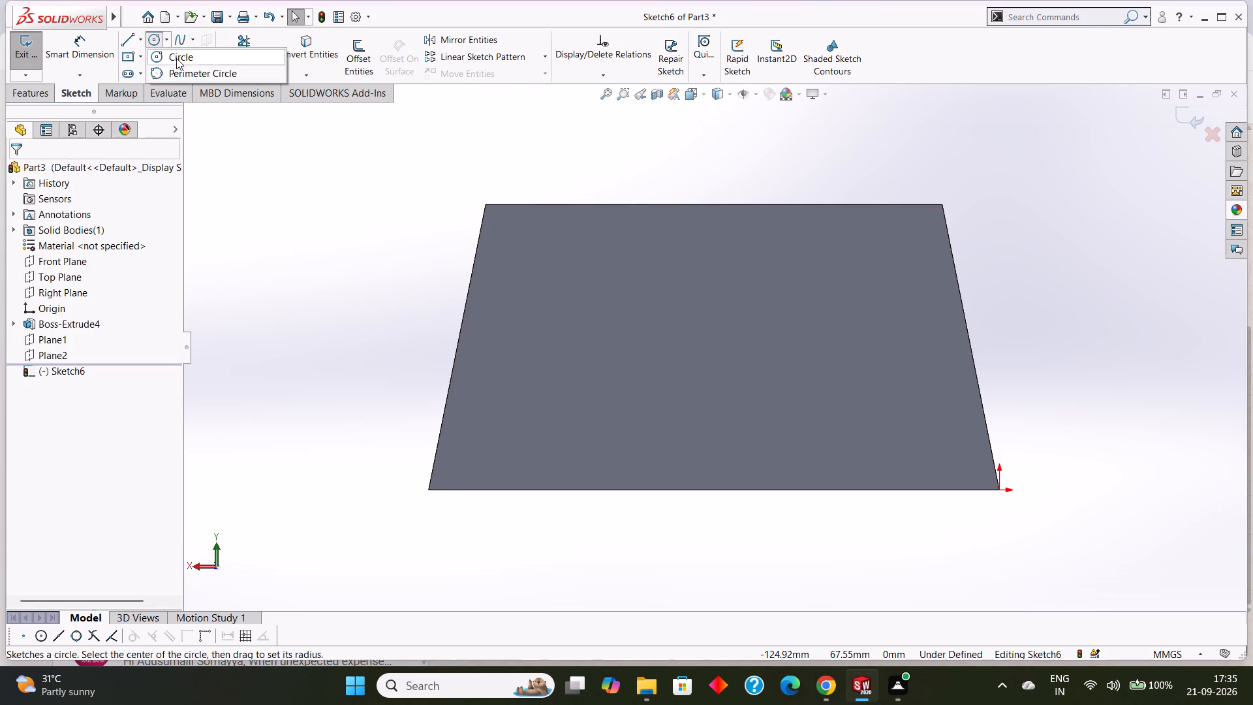
left_click(141, 70)
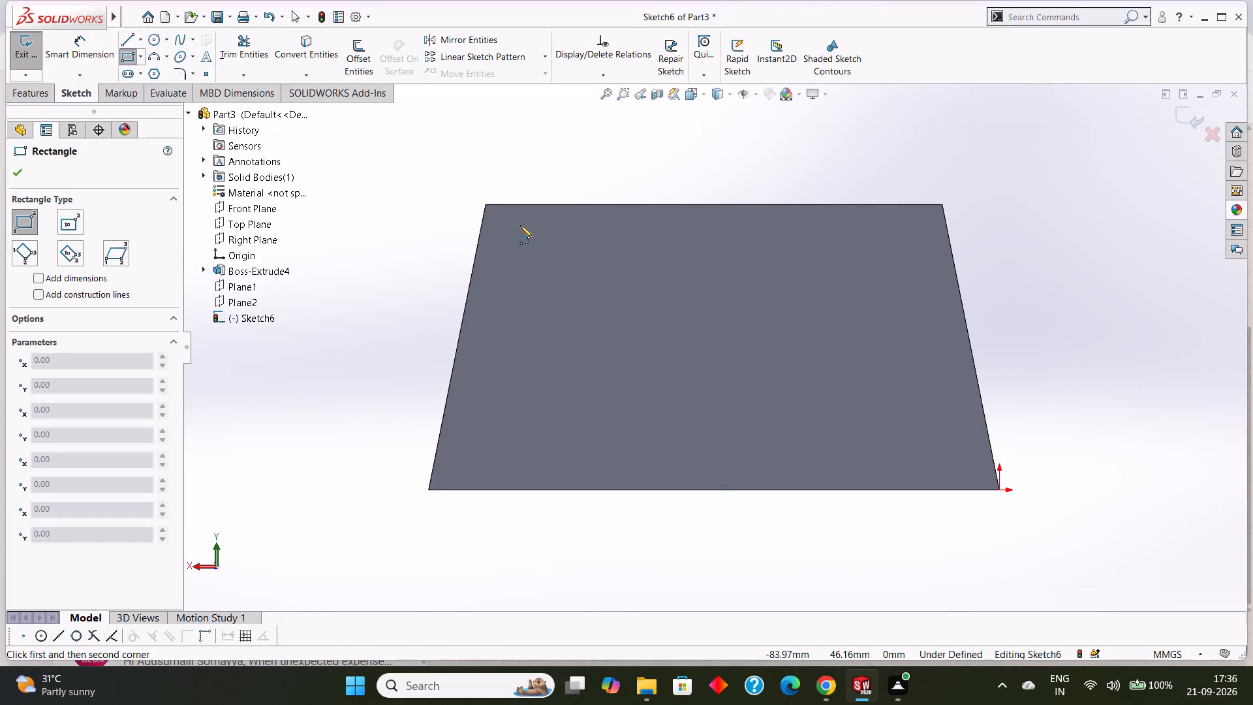
left_click(520, 230)
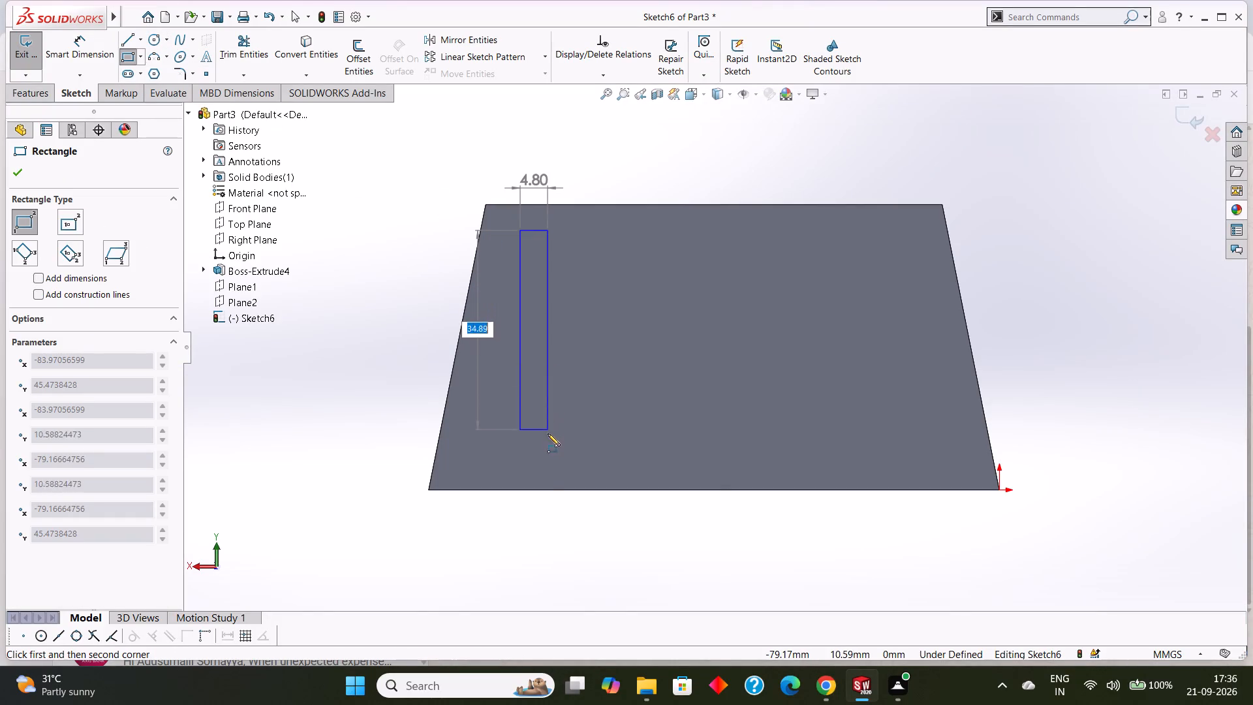
left_click(544, 467)
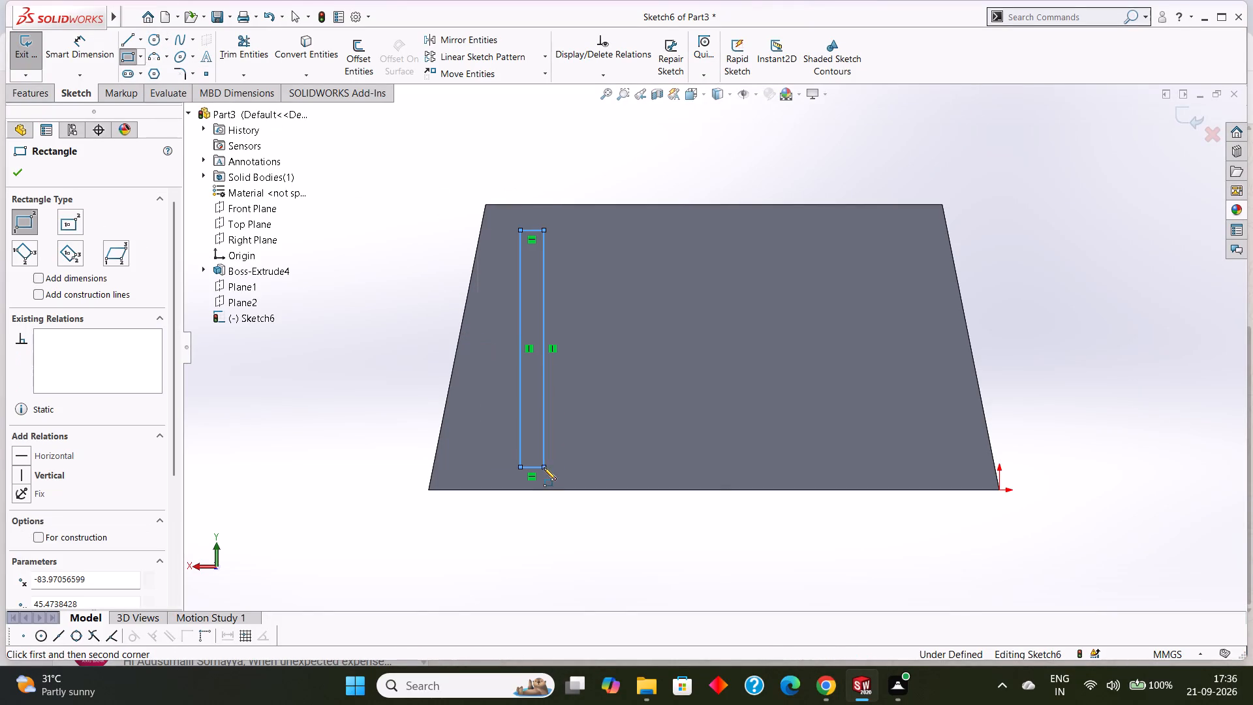
left_click(17, 174)
Dimension the width of the sketched rectangle to 10 mm.
left_click(72, 49)
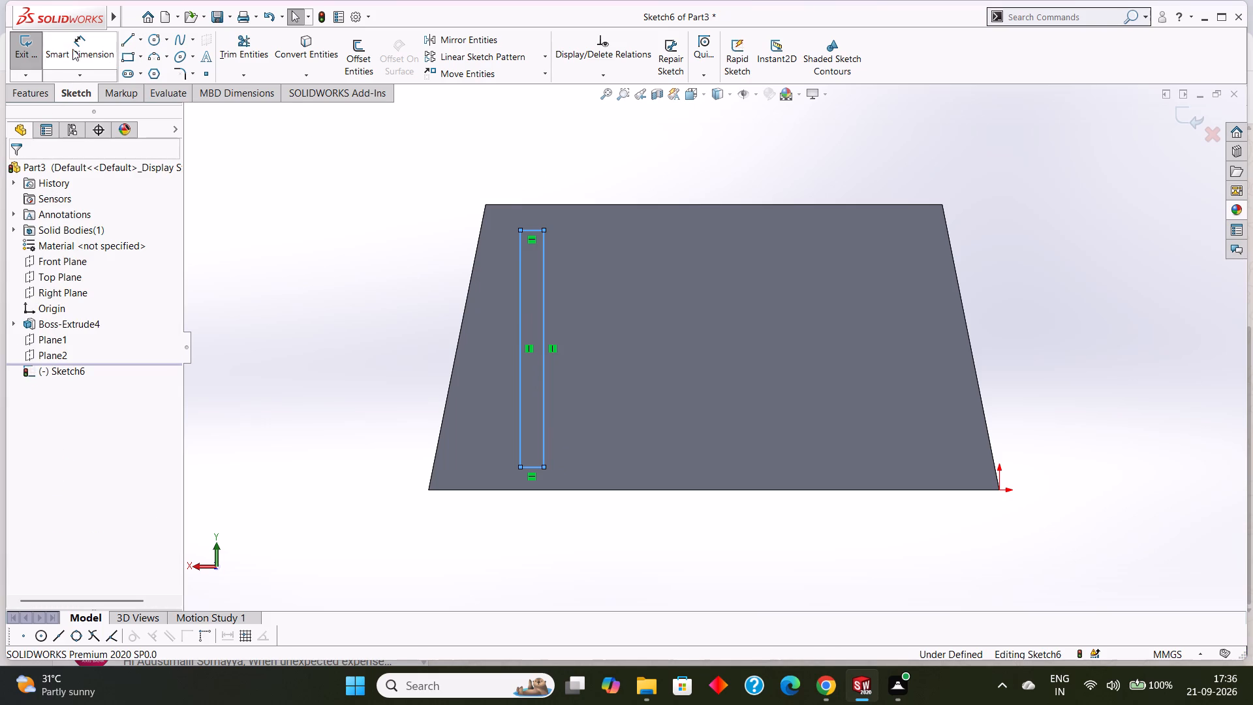
left_click(536, 228)
left_click(540, 182)
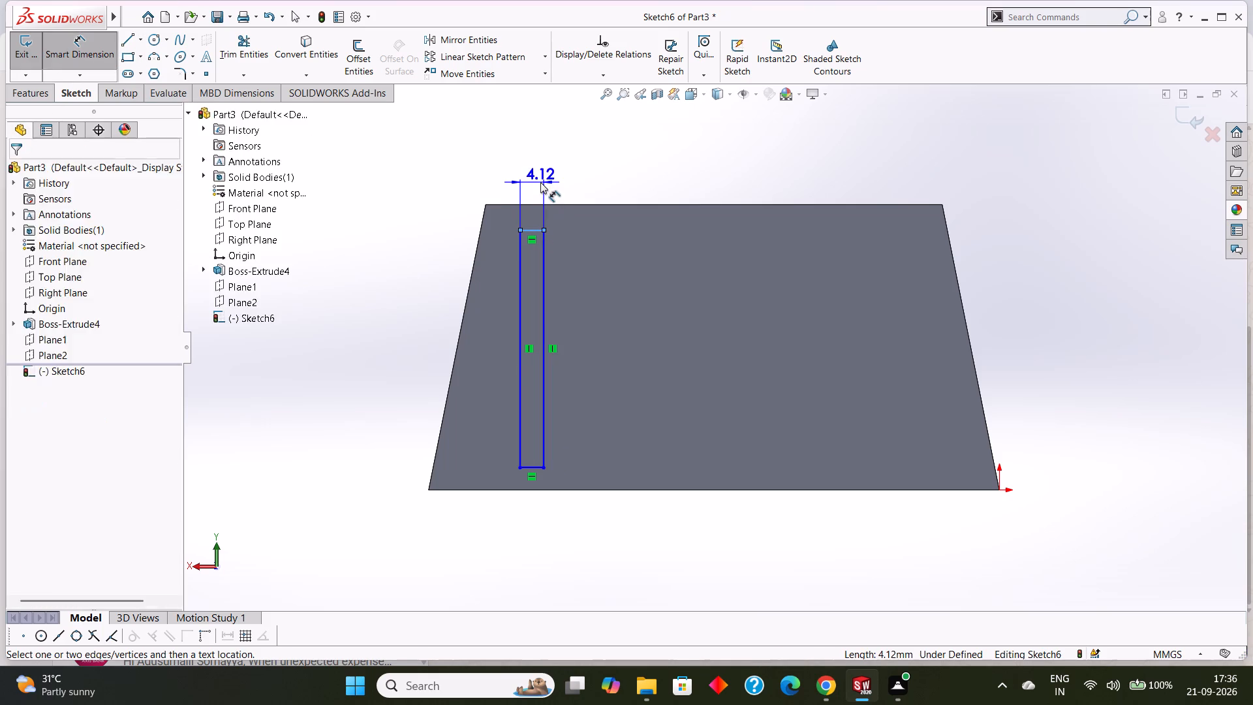
type("10")
key("Return")
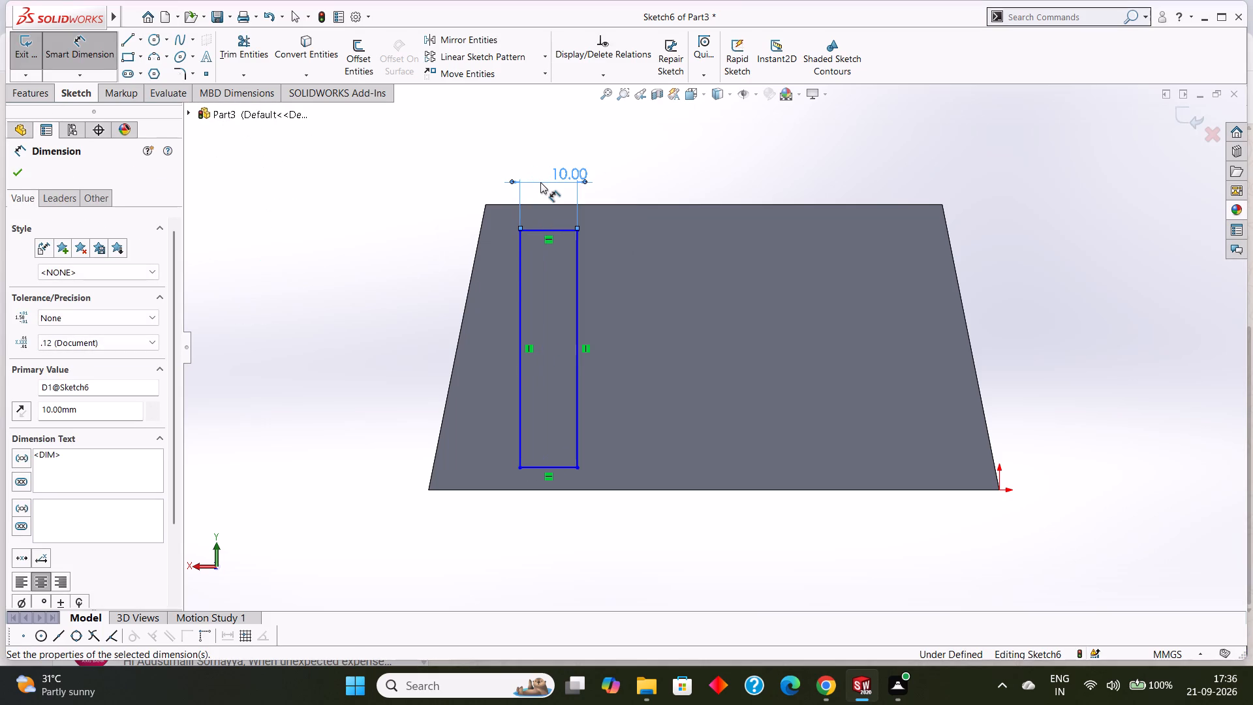
left_click(10, 172)
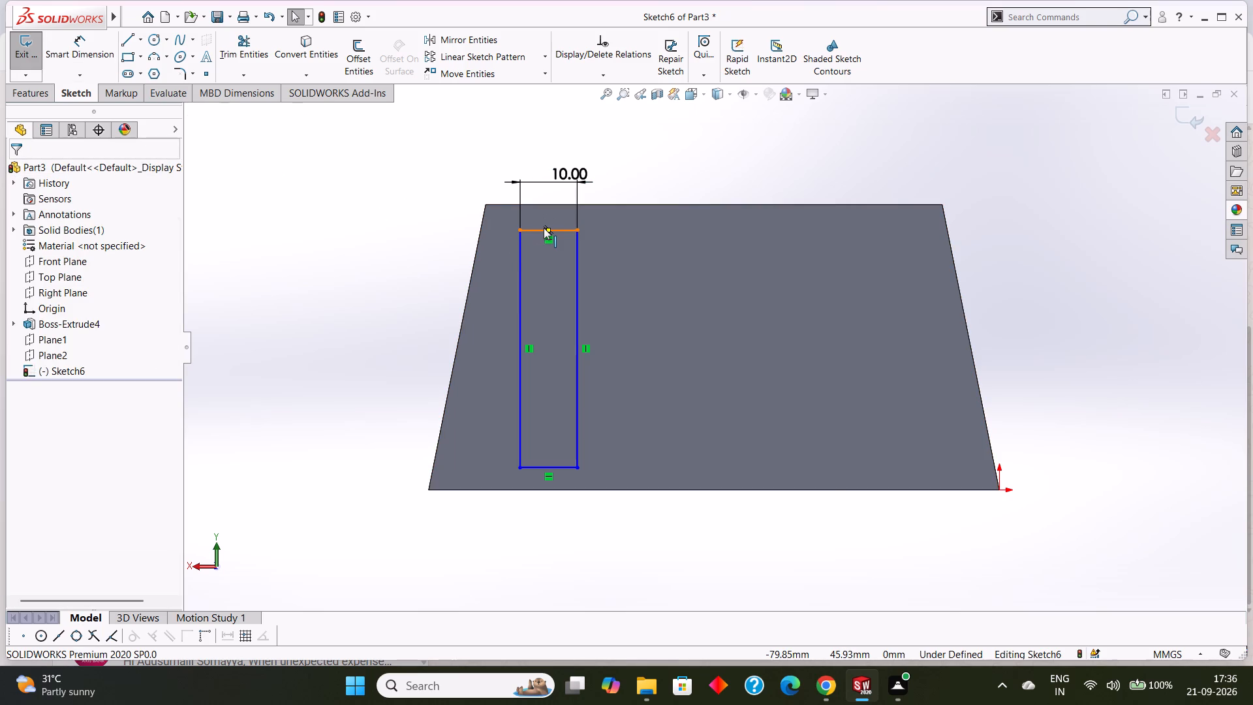
key("Escape")
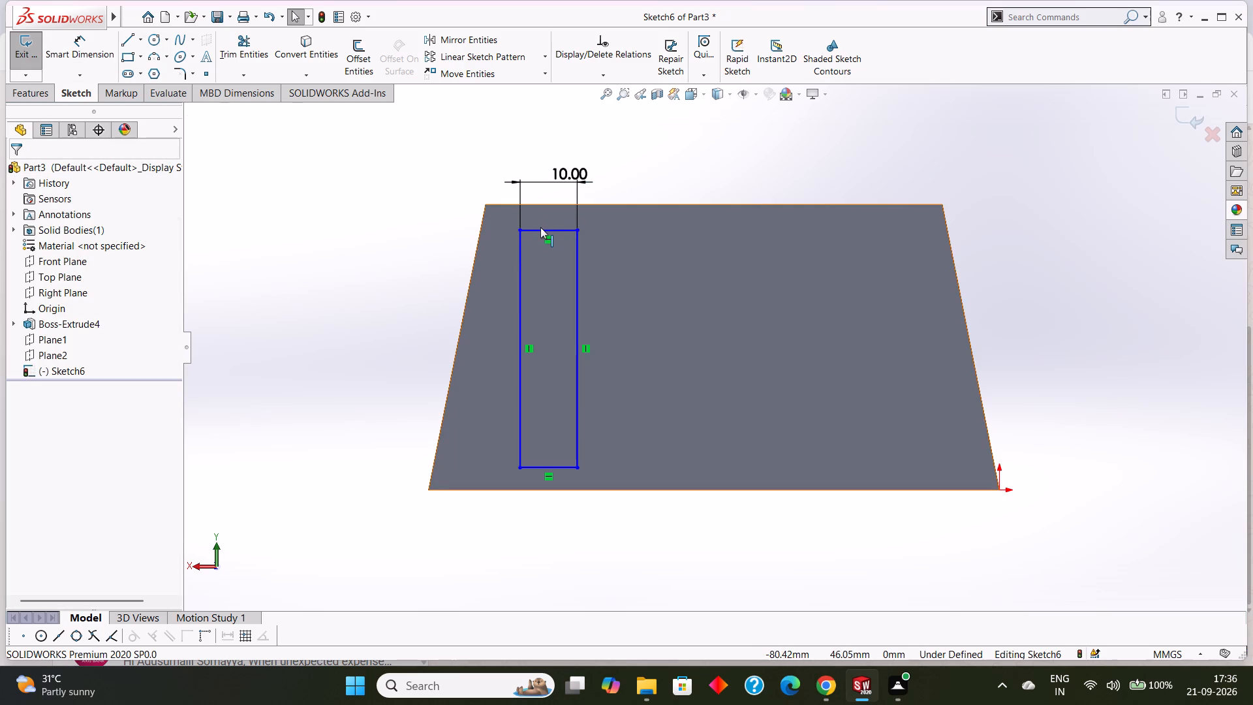
Make the rectangle's top and bottom lines collinear with the plate's upper and lower edges.
left_click(540, 227)
left_click(540, 204, "ctrl")
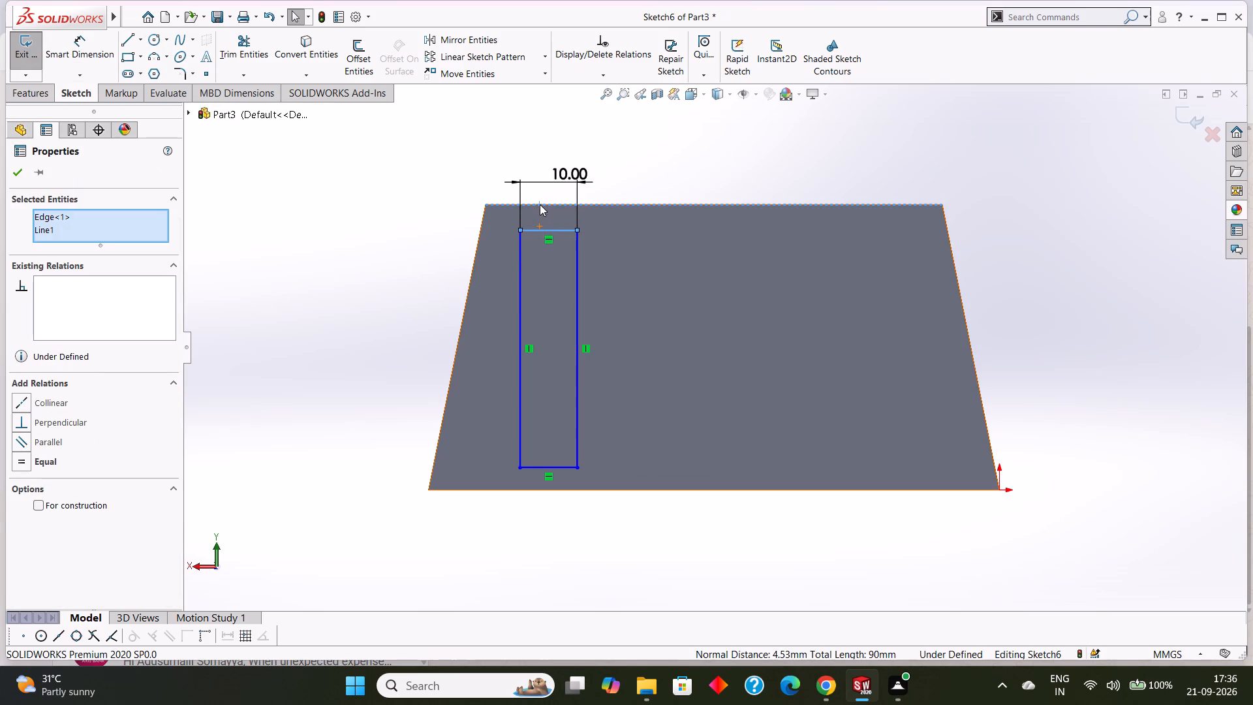
left_click(61, 402)
left_click(21, 168)
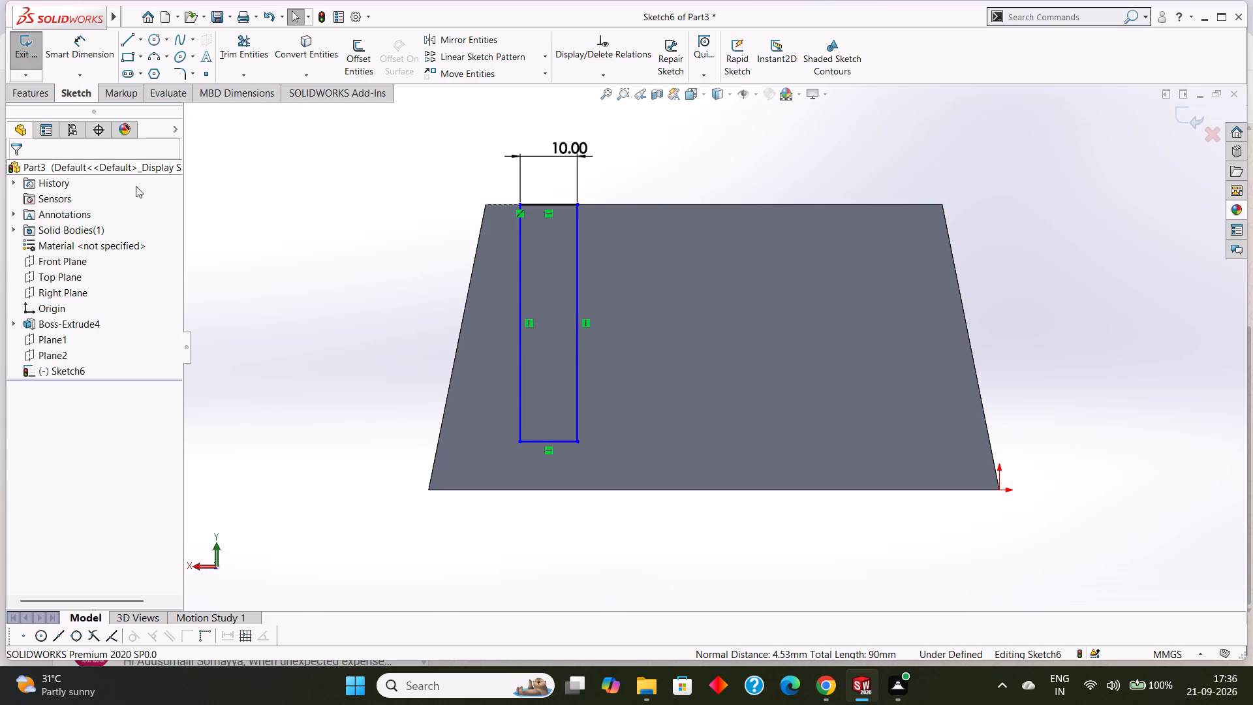
left_click(561, 443)
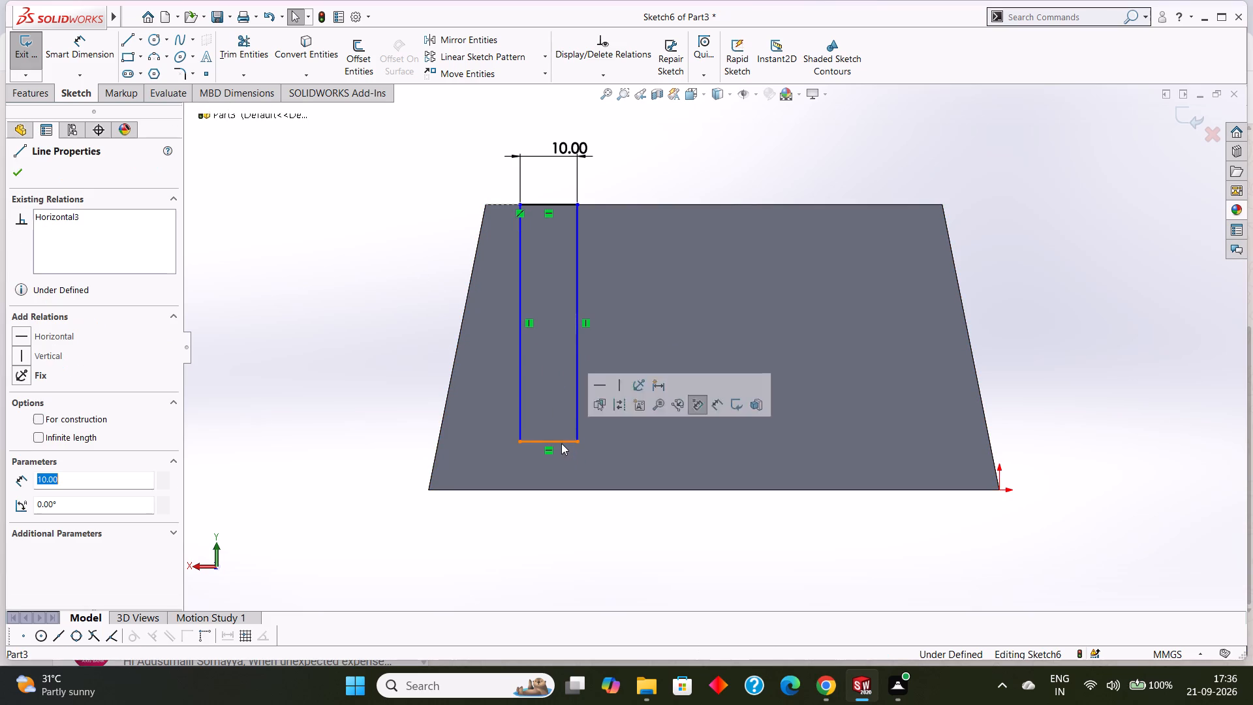
left_click(547, 490, "ctrl")
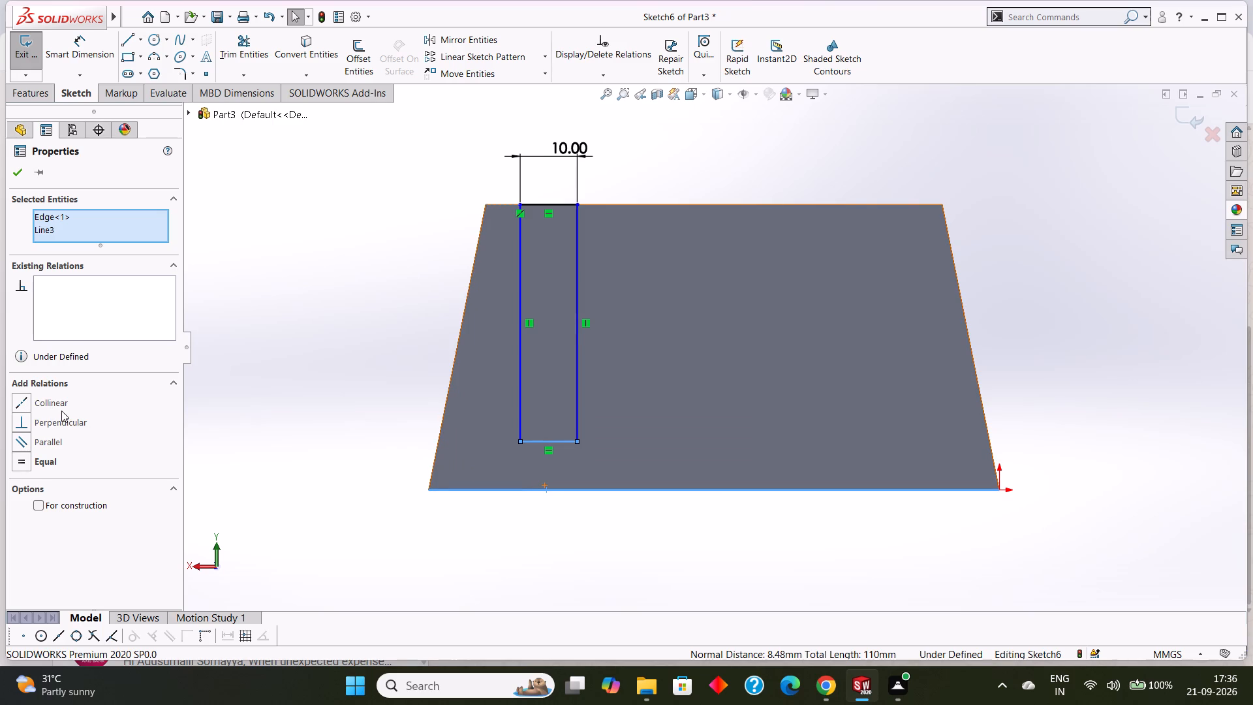
left_click(65, 405)
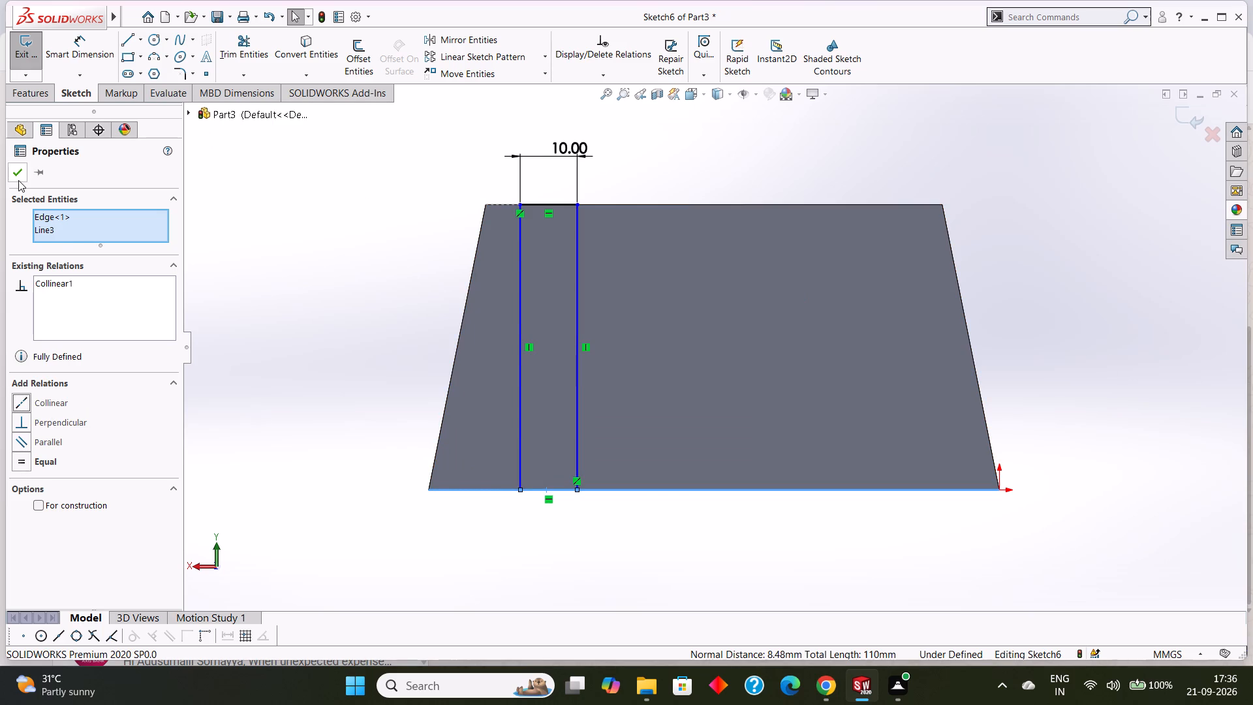
left_click(18, 180)
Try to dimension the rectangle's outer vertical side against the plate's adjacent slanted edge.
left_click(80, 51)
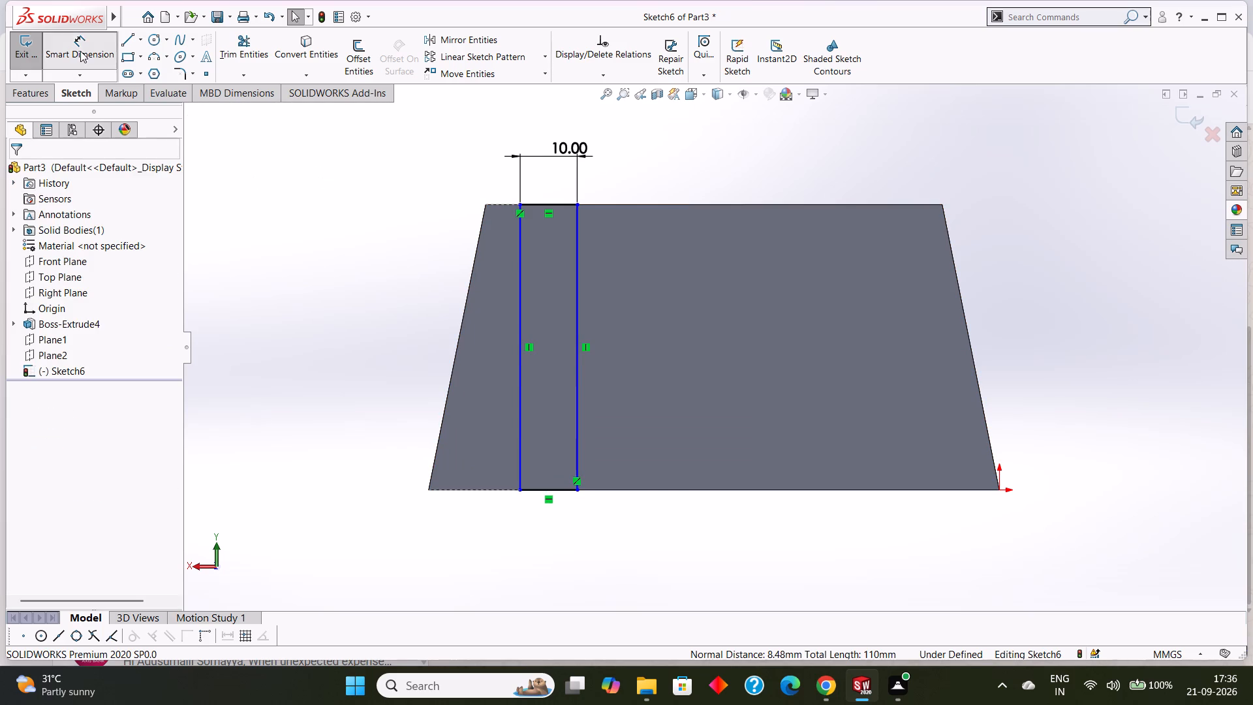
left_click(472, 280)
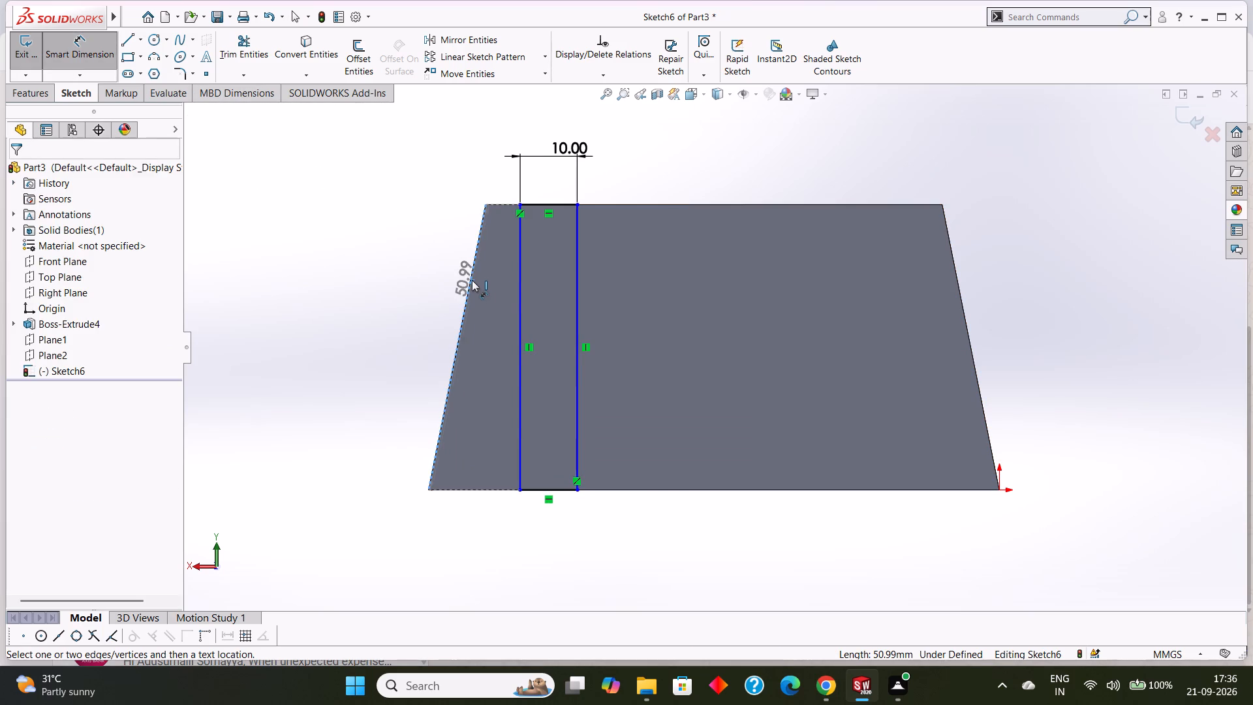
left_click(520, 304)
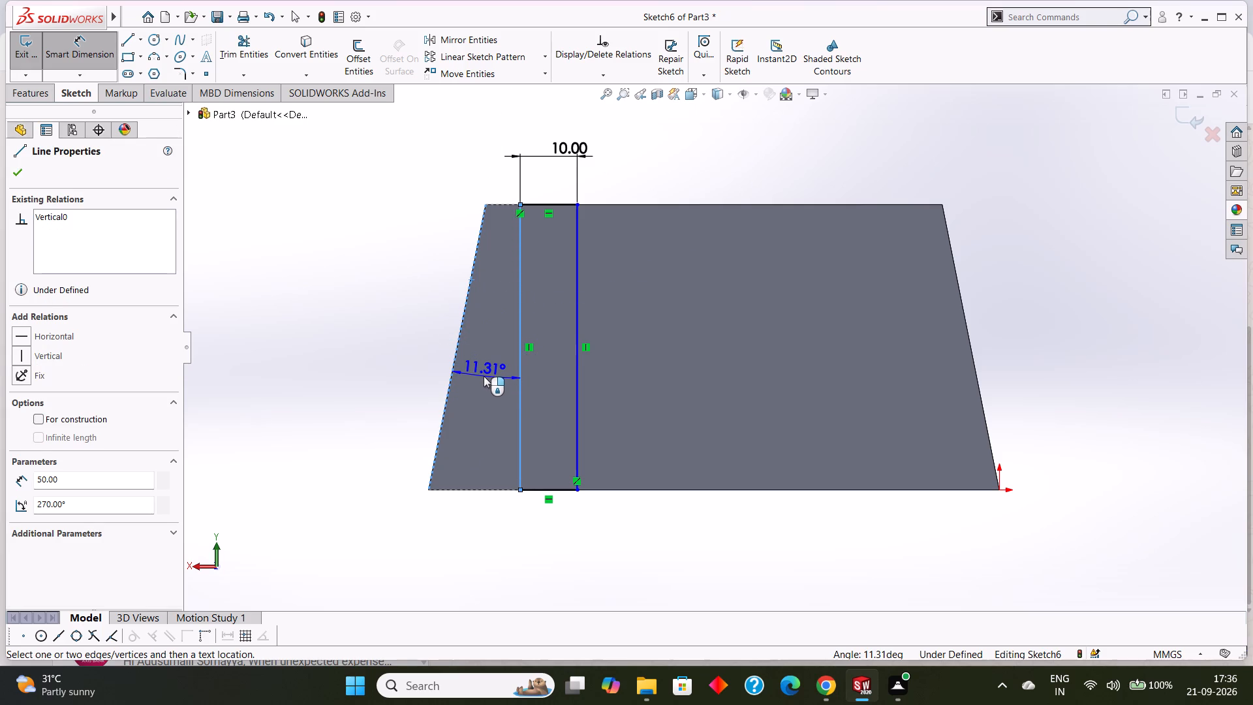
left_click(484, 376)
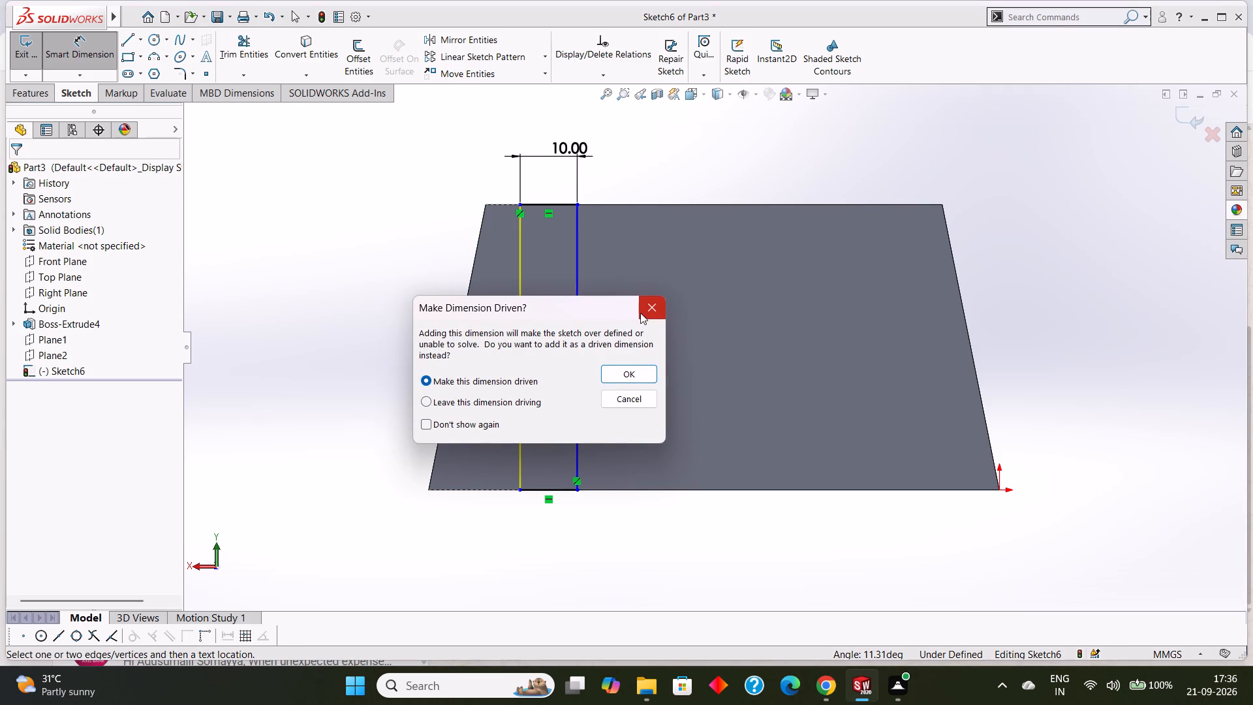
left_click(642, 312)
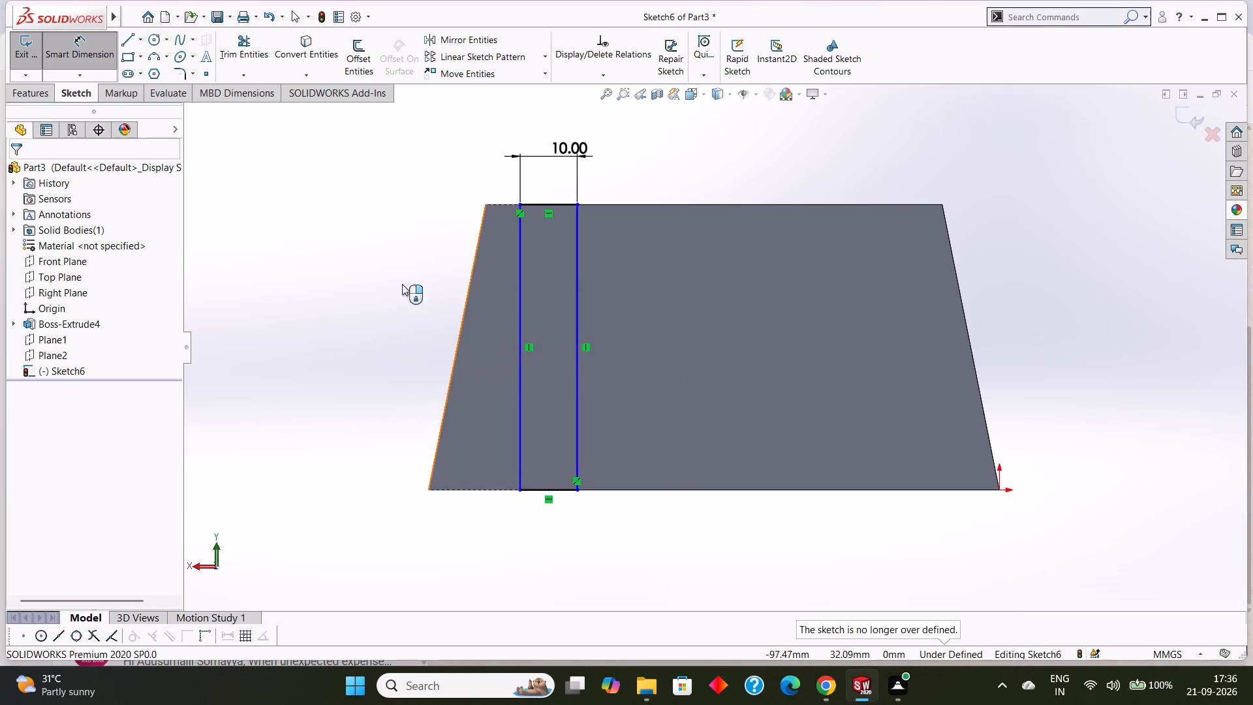
Delete the 10 mm width dimension from the sketched rectangle.
left_click(87, 56)
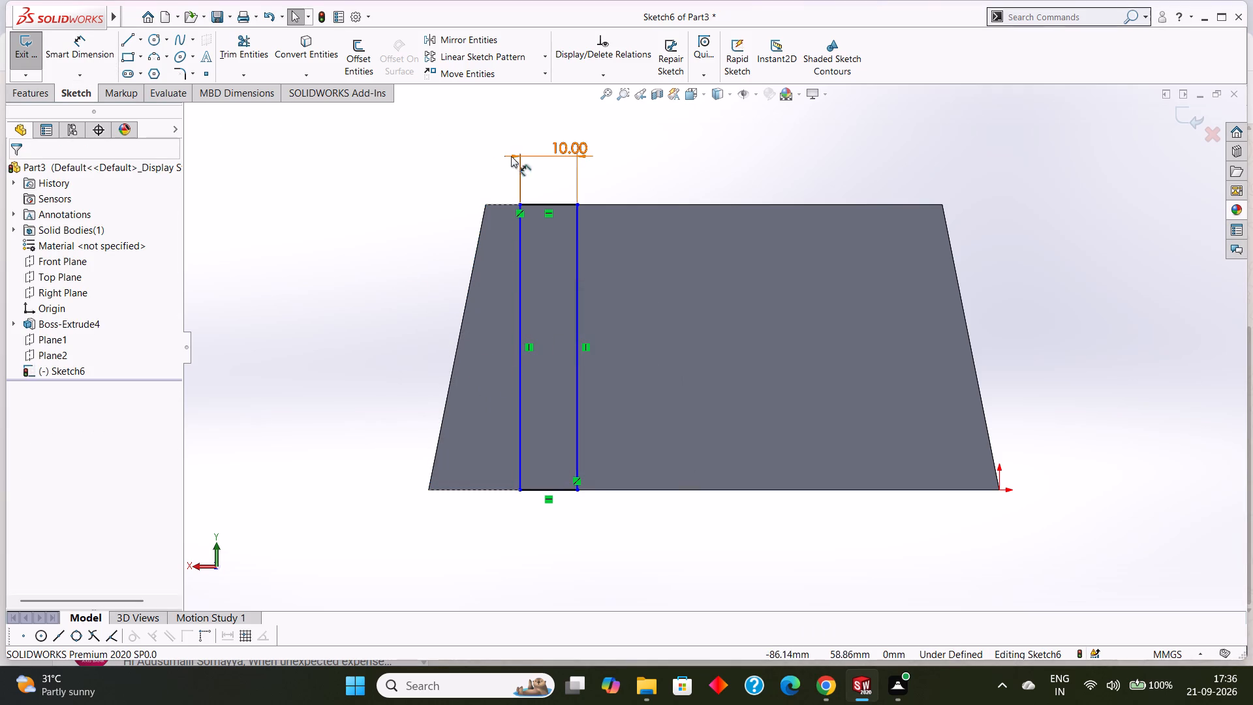
right_click(574, 149)
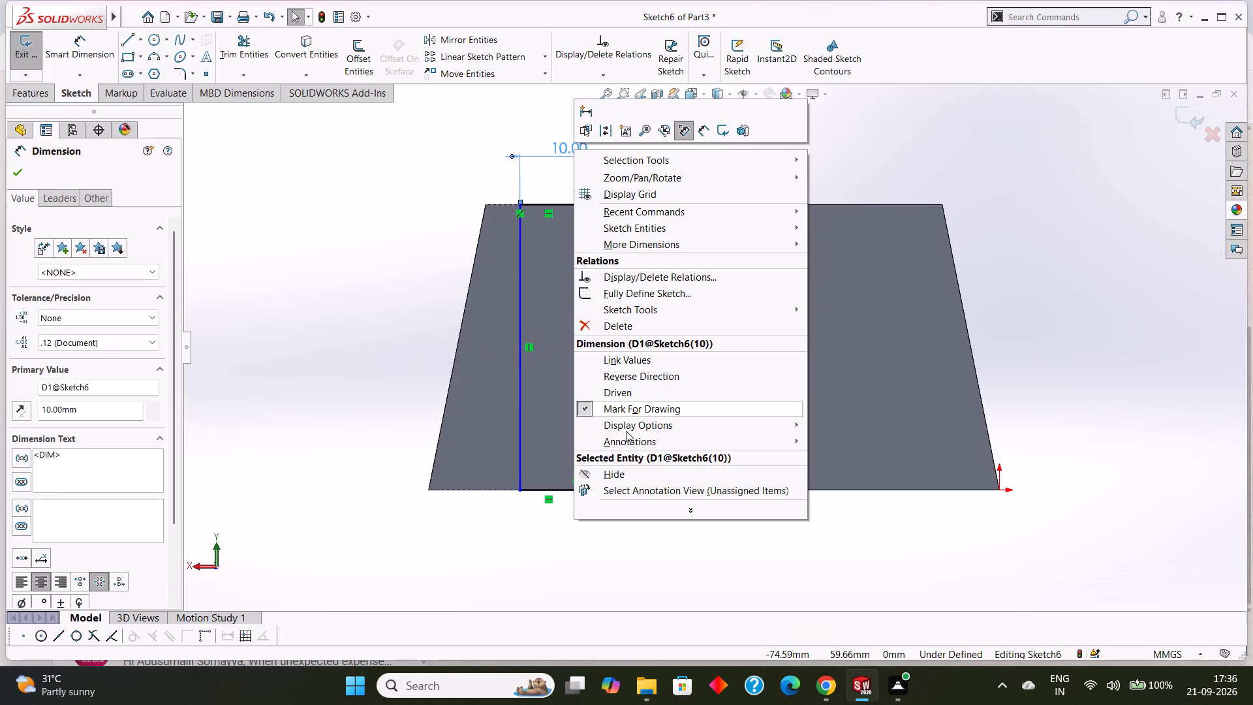
left_click(615, 319)
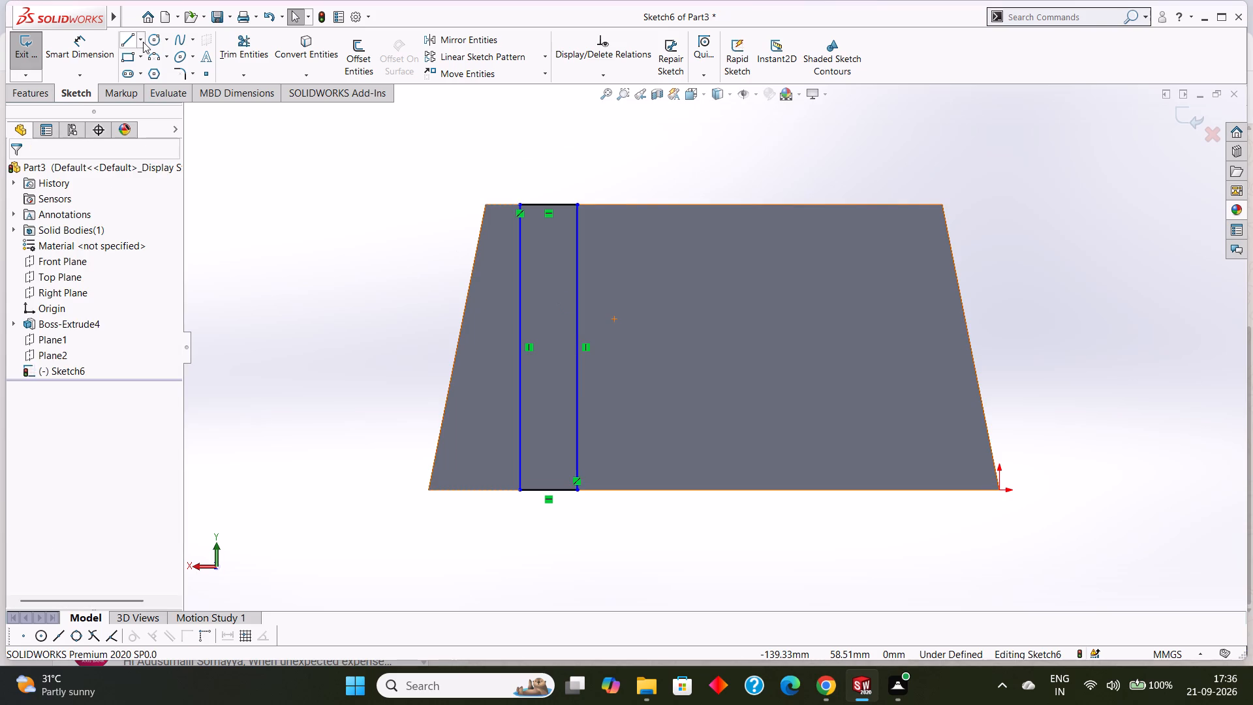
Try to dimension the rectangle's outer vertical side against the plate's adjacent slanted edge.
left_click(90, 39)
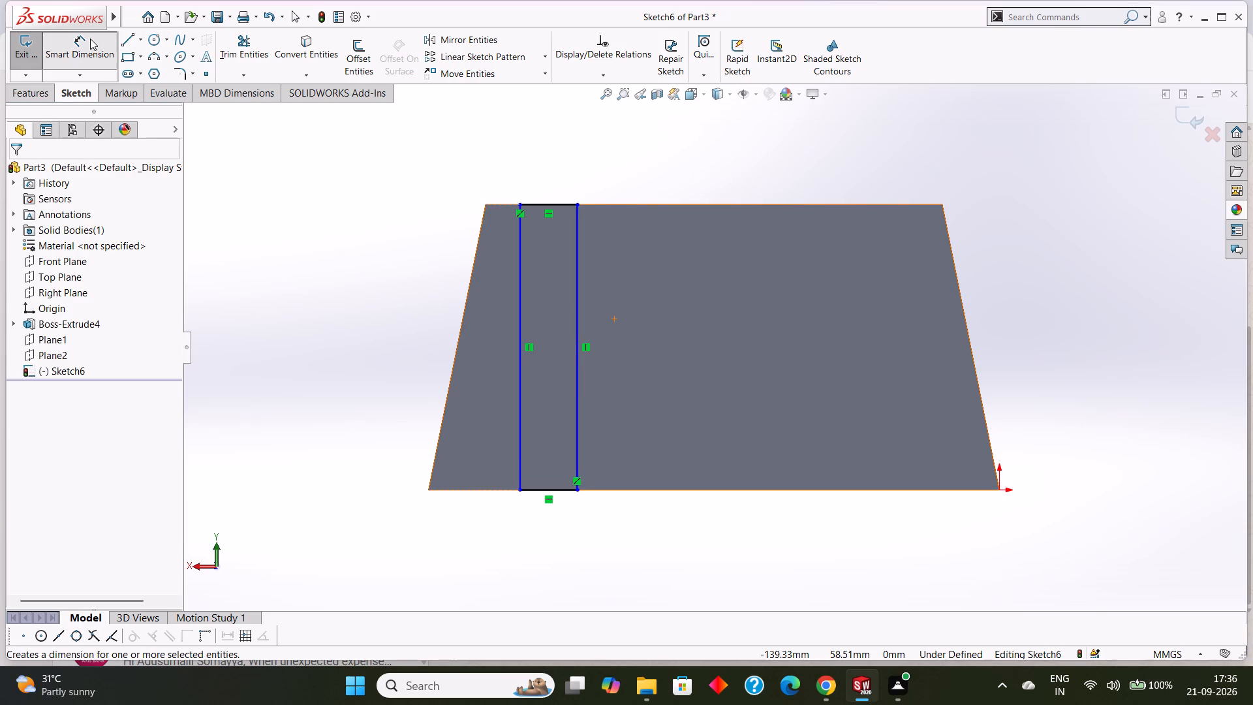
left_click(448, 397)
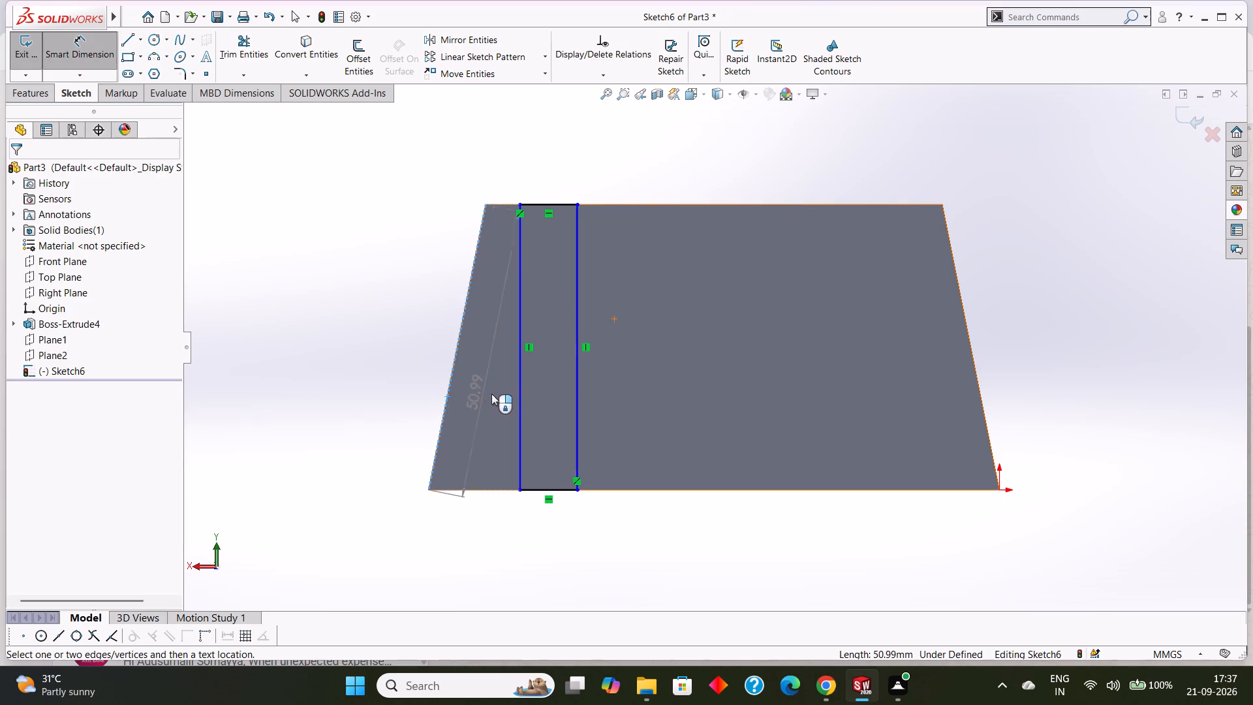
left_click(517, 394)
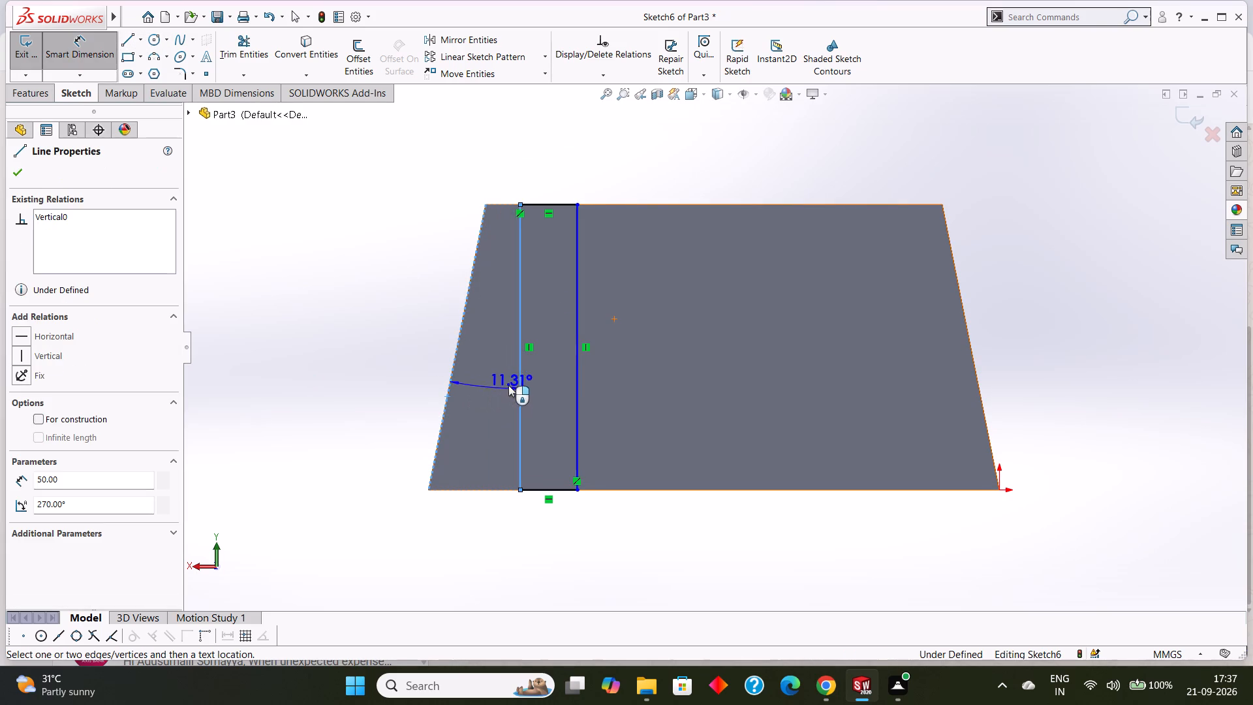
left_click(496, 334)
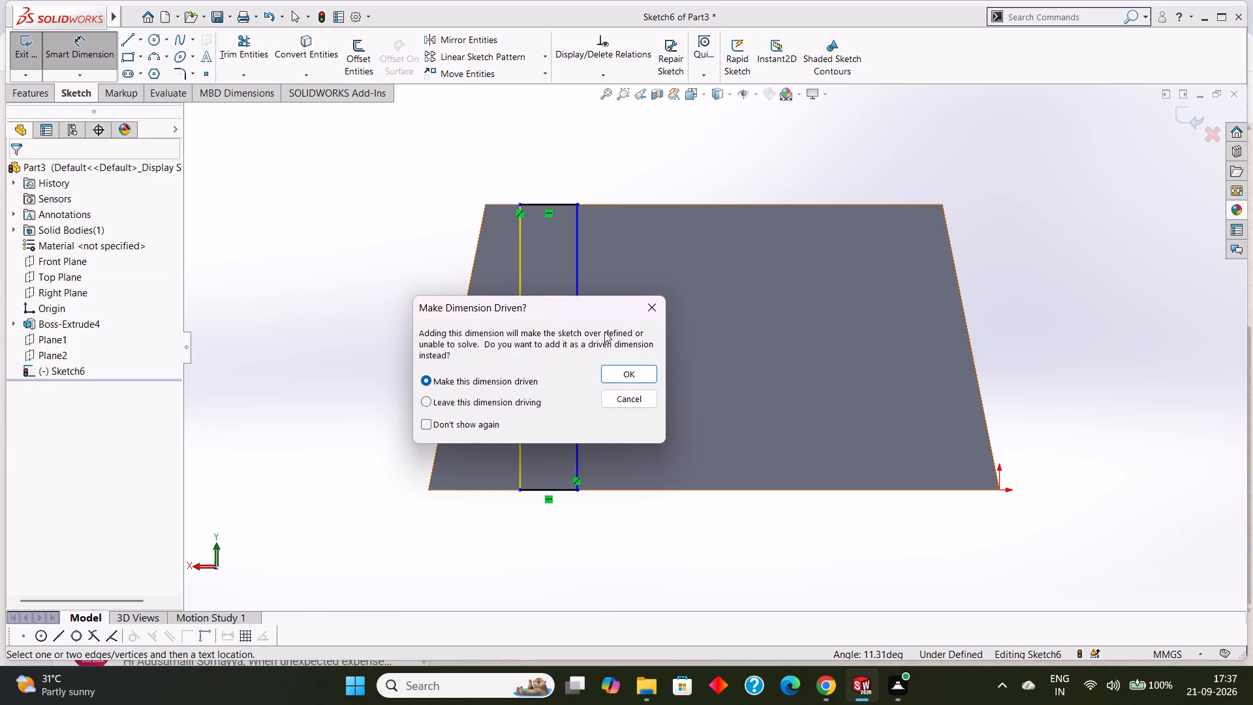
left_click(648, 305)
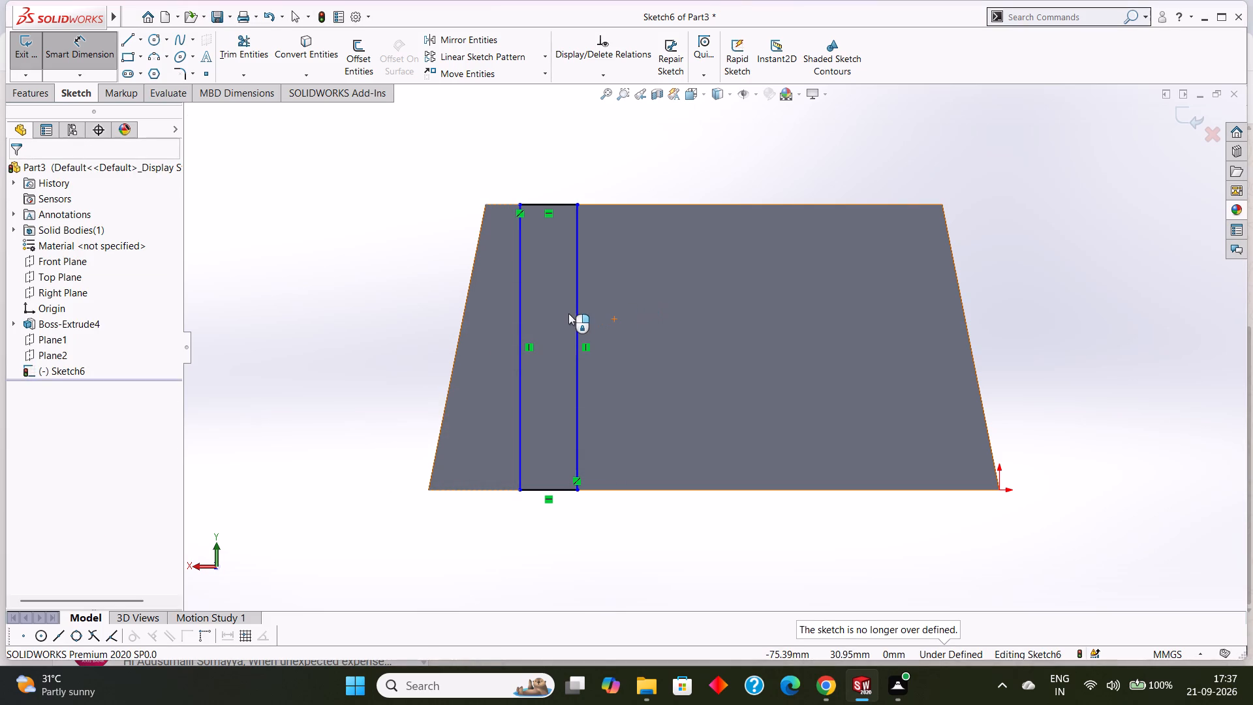
Examine the plate and the sketched rectangle from several tilted views.
scroll(626, 317, "up", 1)
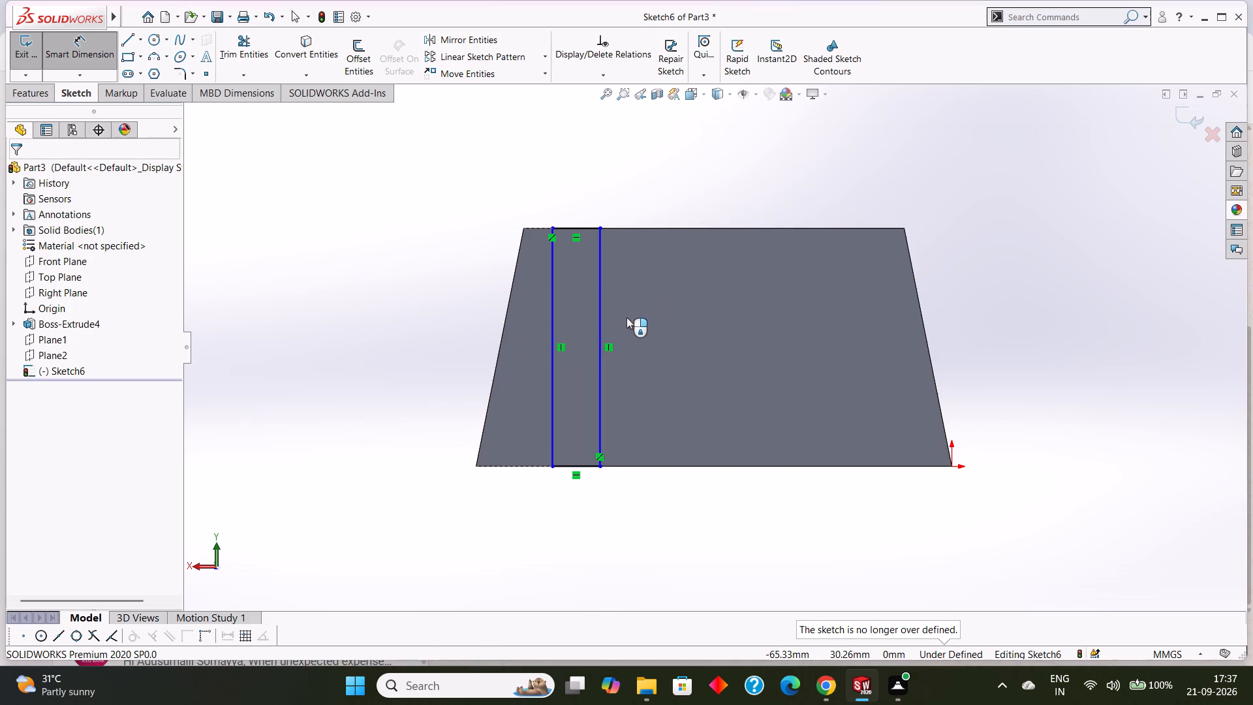
scroll(641, 317, "up", 1)
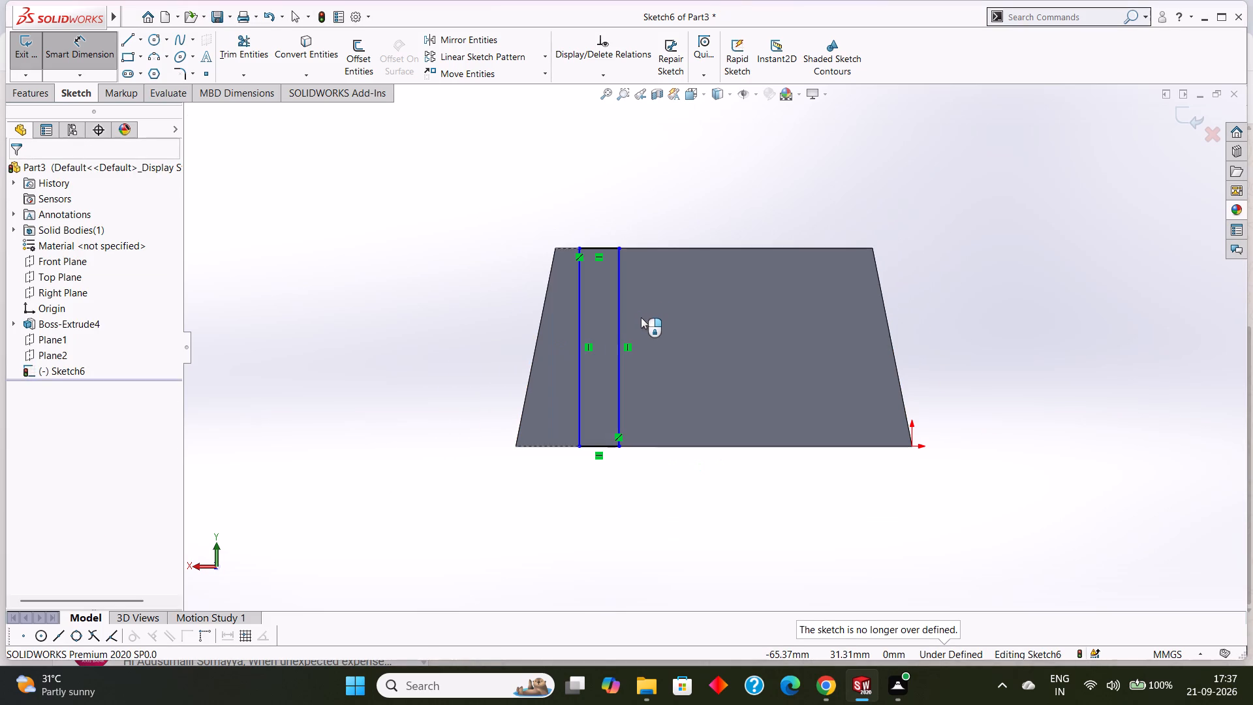
scroll(641, 318, "down", 1)
scroll(641, 318, "up", 1)
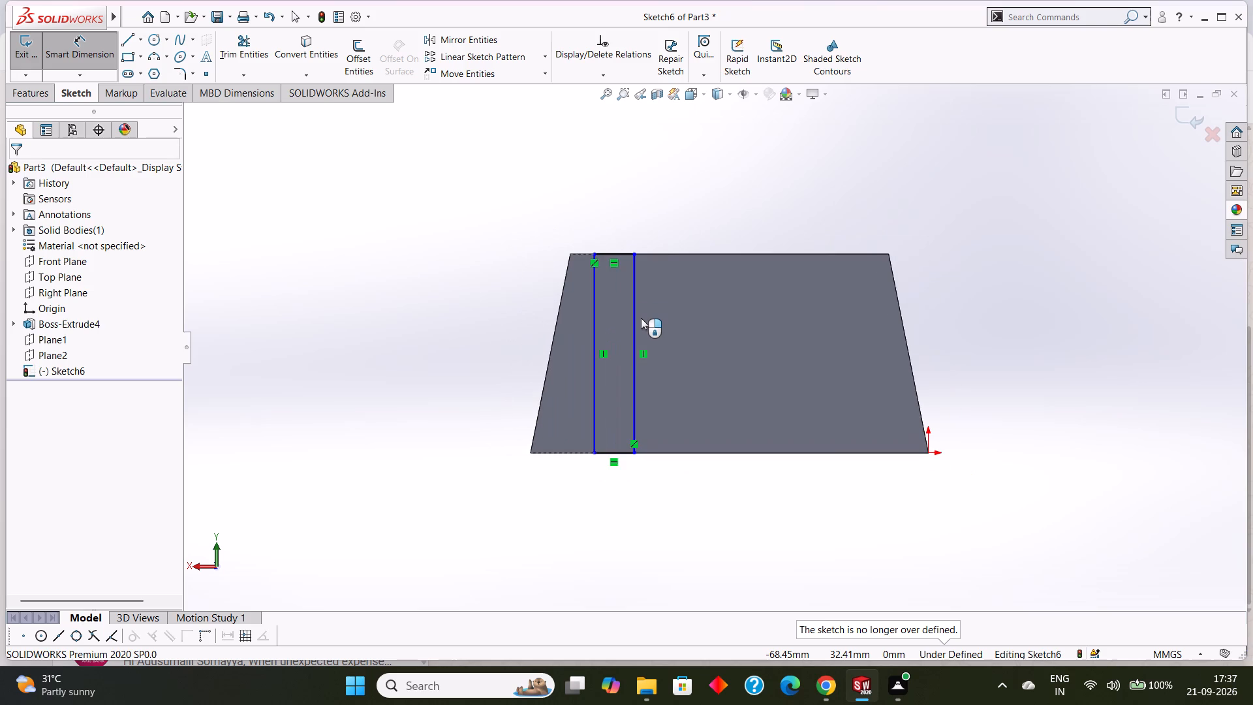
scroll(641, 318, "up", 1)
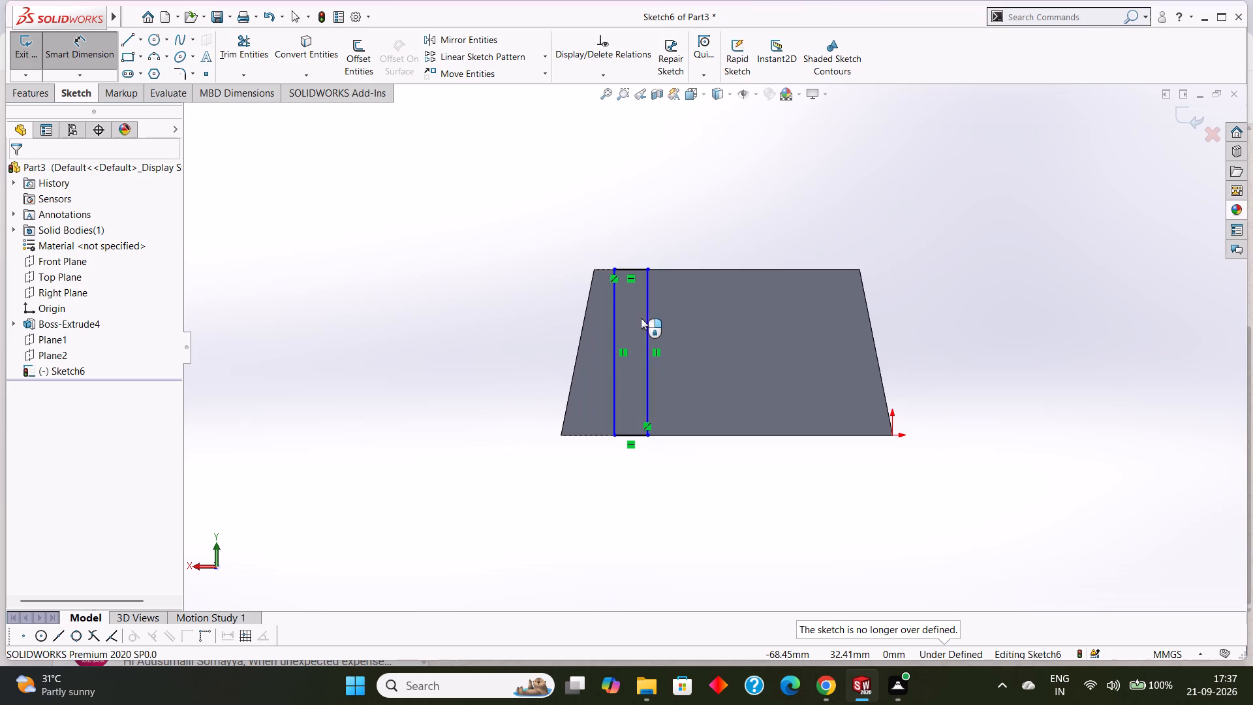
scroll(641, 318, "down", 2)
scroll(648, 345, "up", 2)
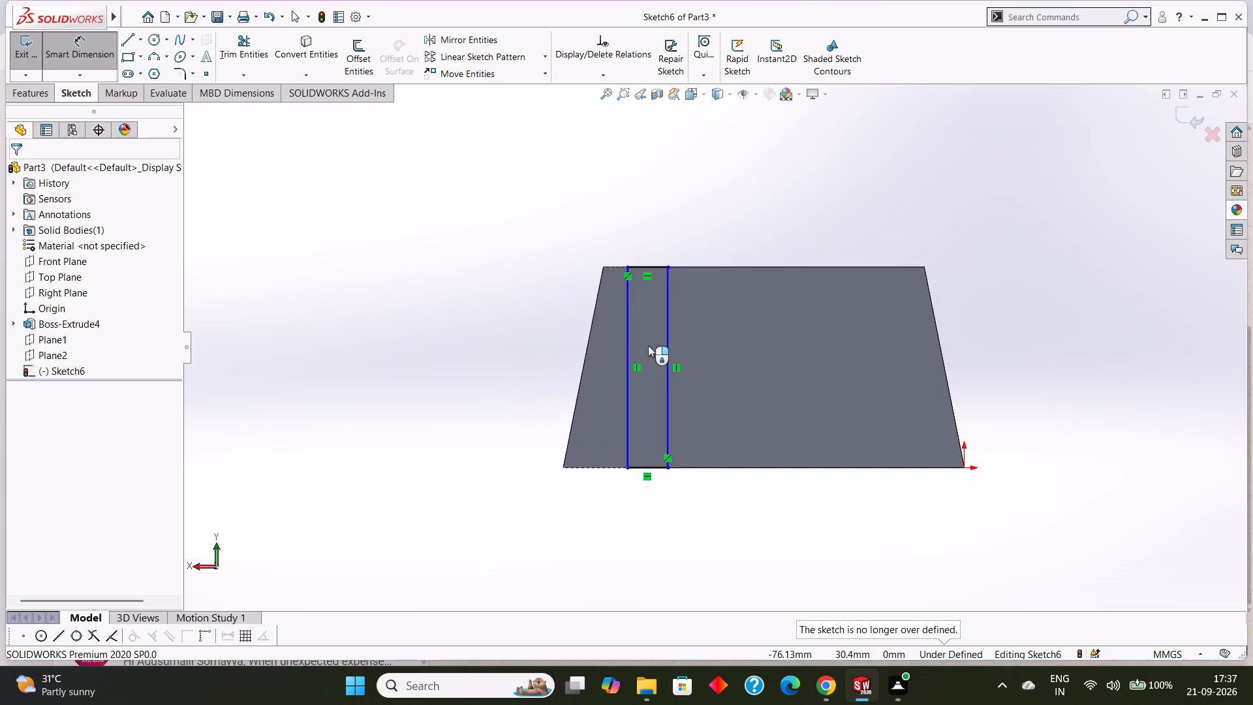
middle_click_drag(718, 494, 719, 308)
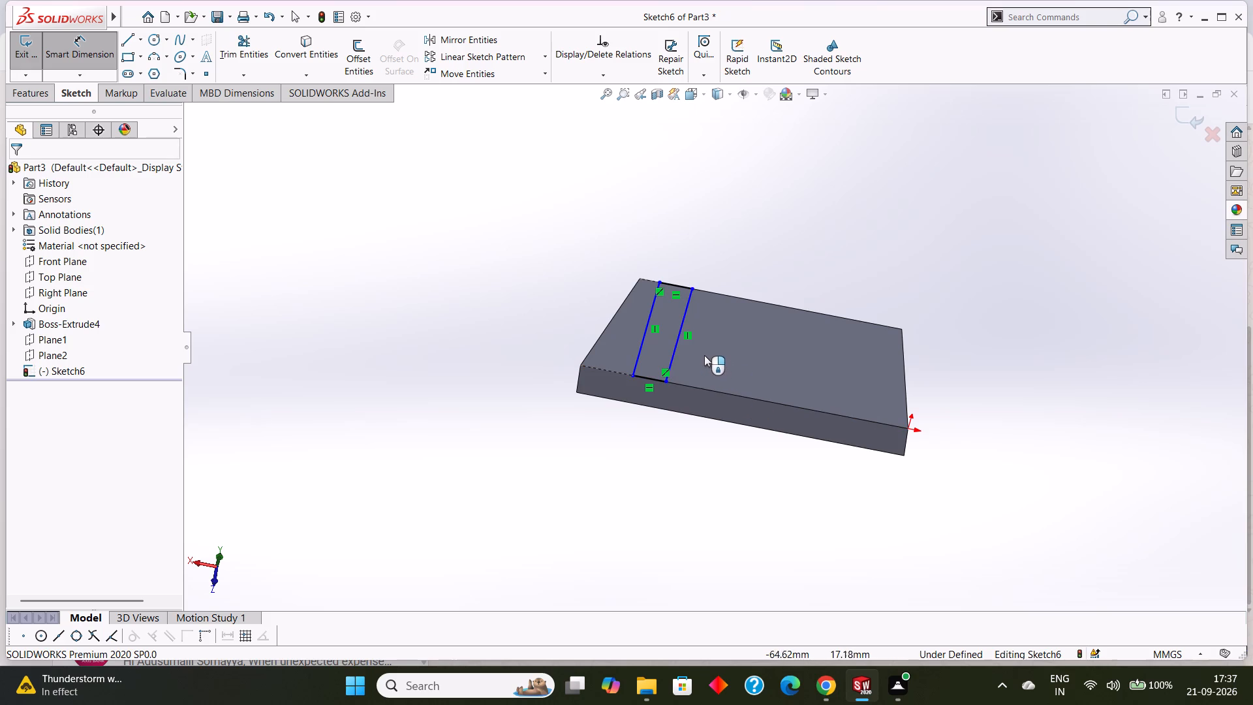
middle_click_drag(587, 460, 596, 469)
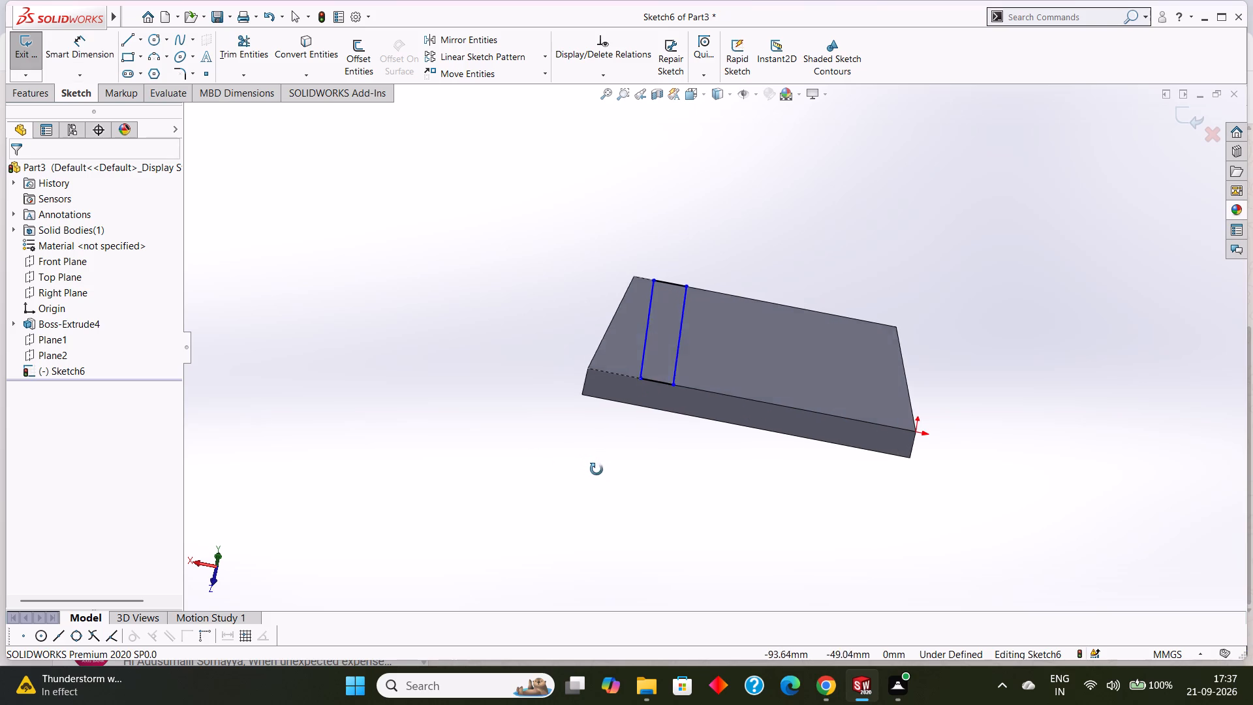
middle_click_drag(596, 469, 602, 478)
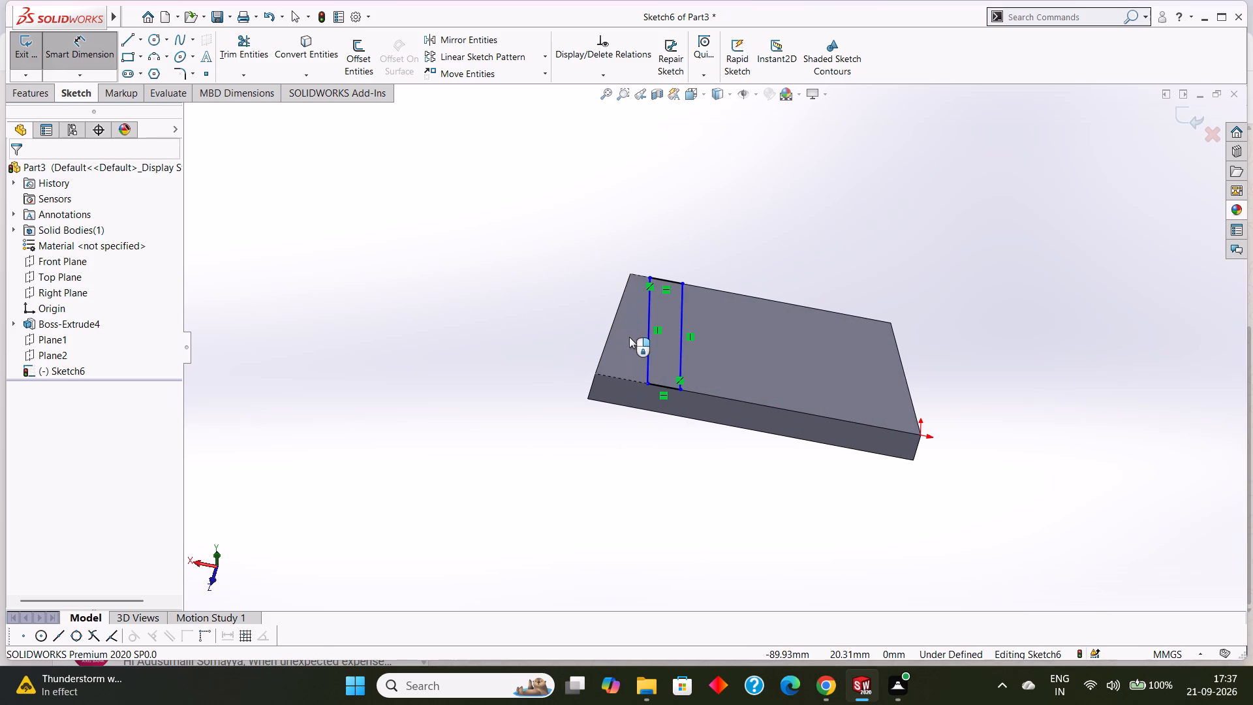
middle_click_drag(631, 339, 611, 420)
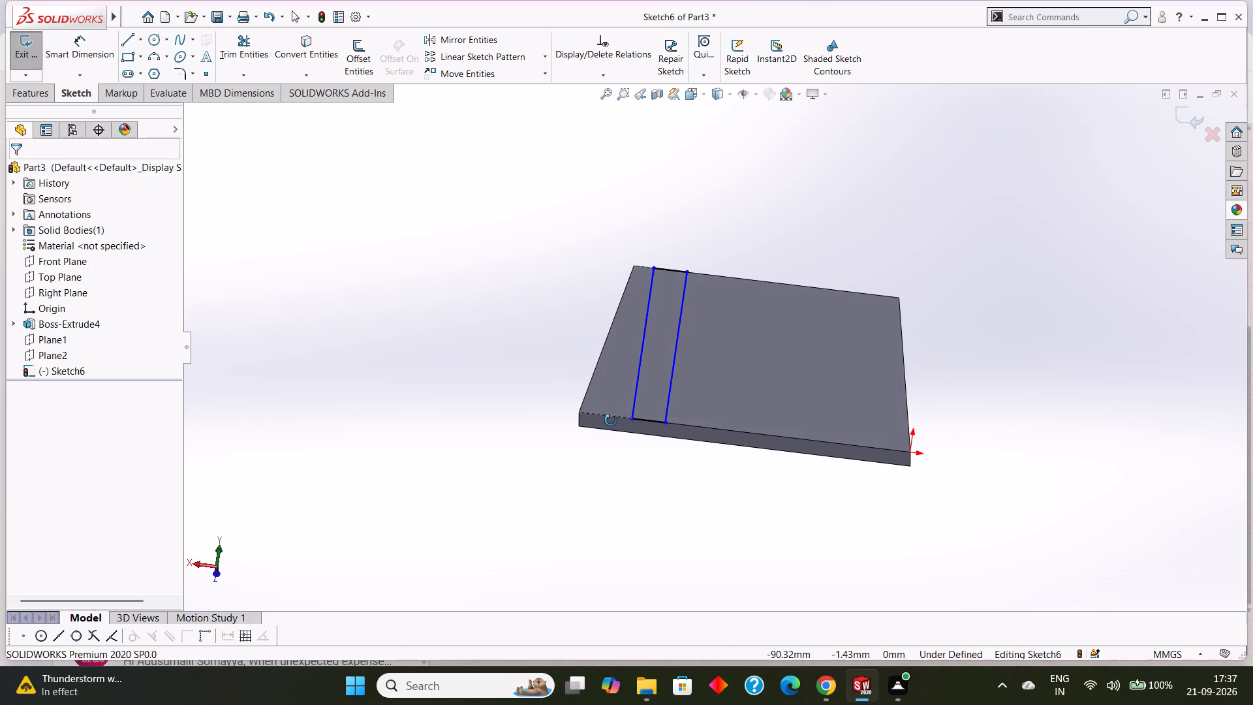
middle_click_drag(611, 420, 616, 431)
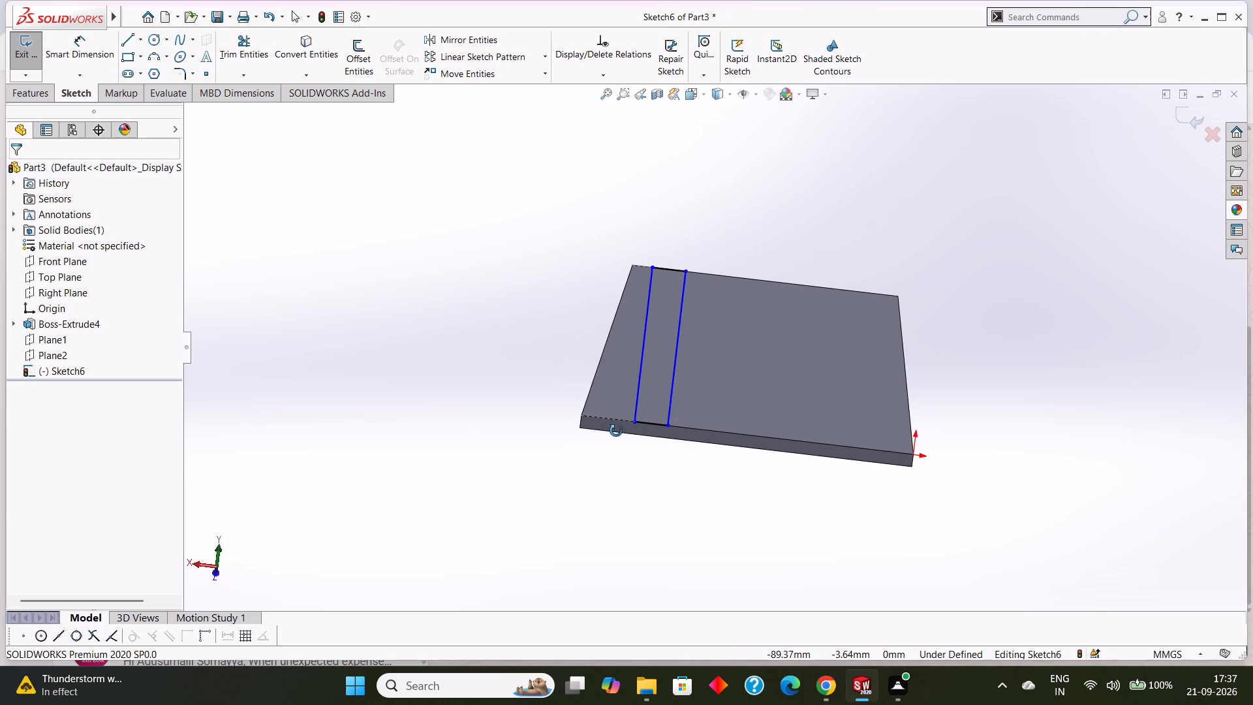
middle_click_drag(616, 431, 626, 446)
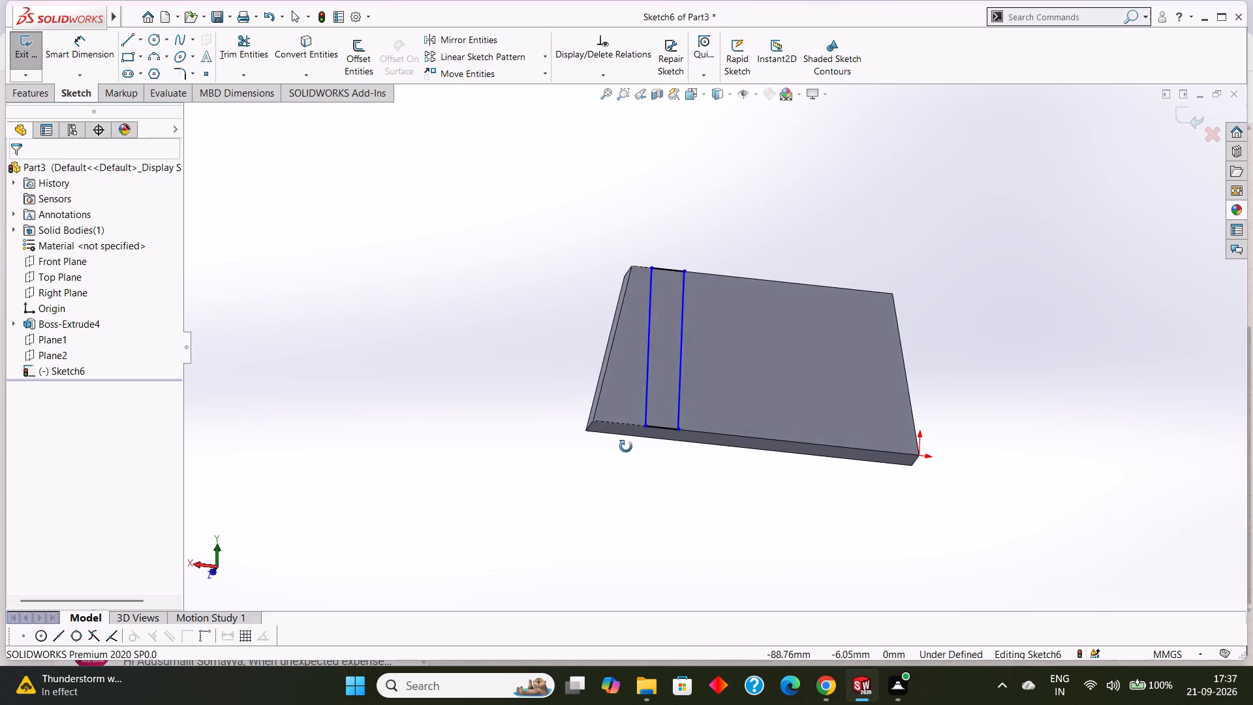
middle_click_drag(626, 446, 621, 454)
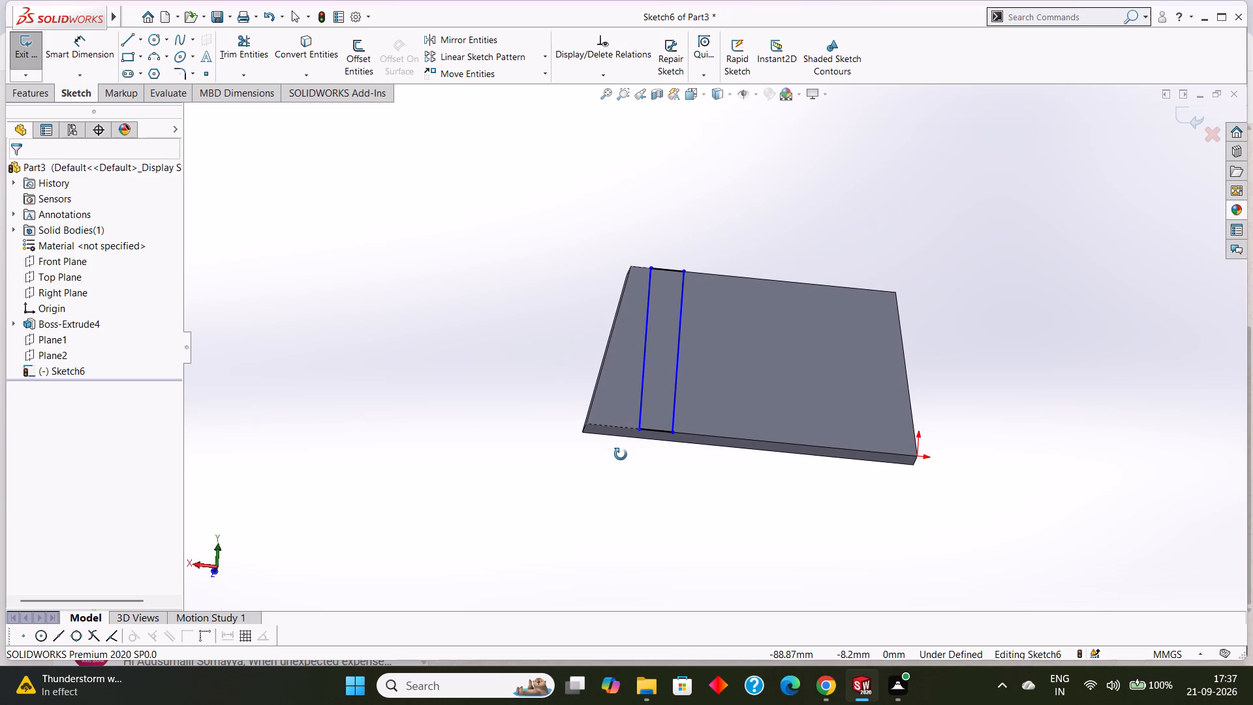
middle_click_drag(621, 454, 615, 456)
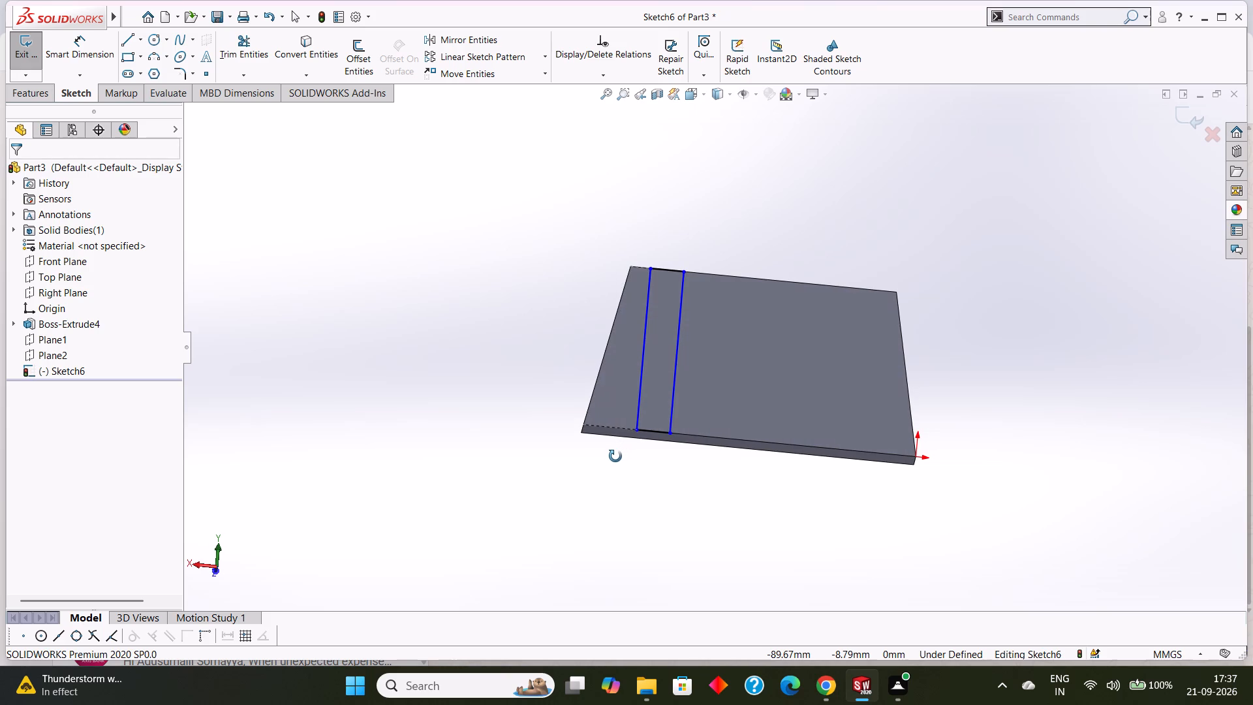
middle_click_drag(615, 456, 617, 432)
scroll(615, 456, "down", 1)
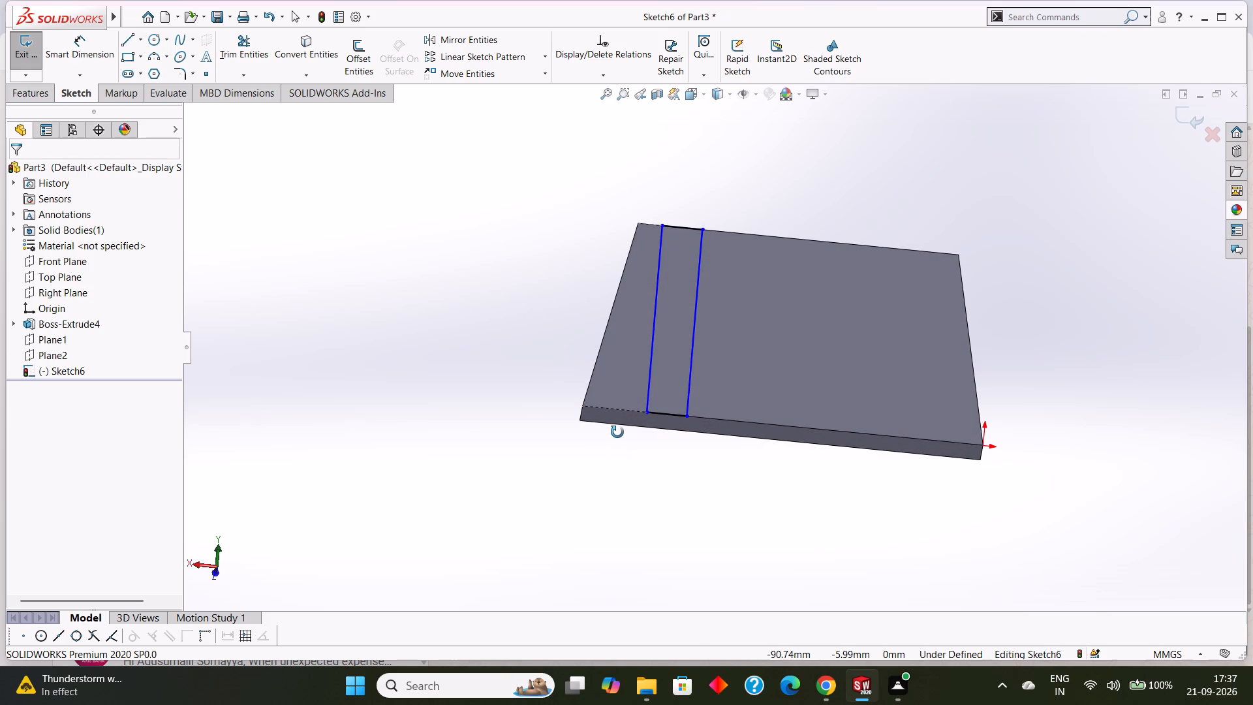
middle_click_drag(617, 432, 619, 444)
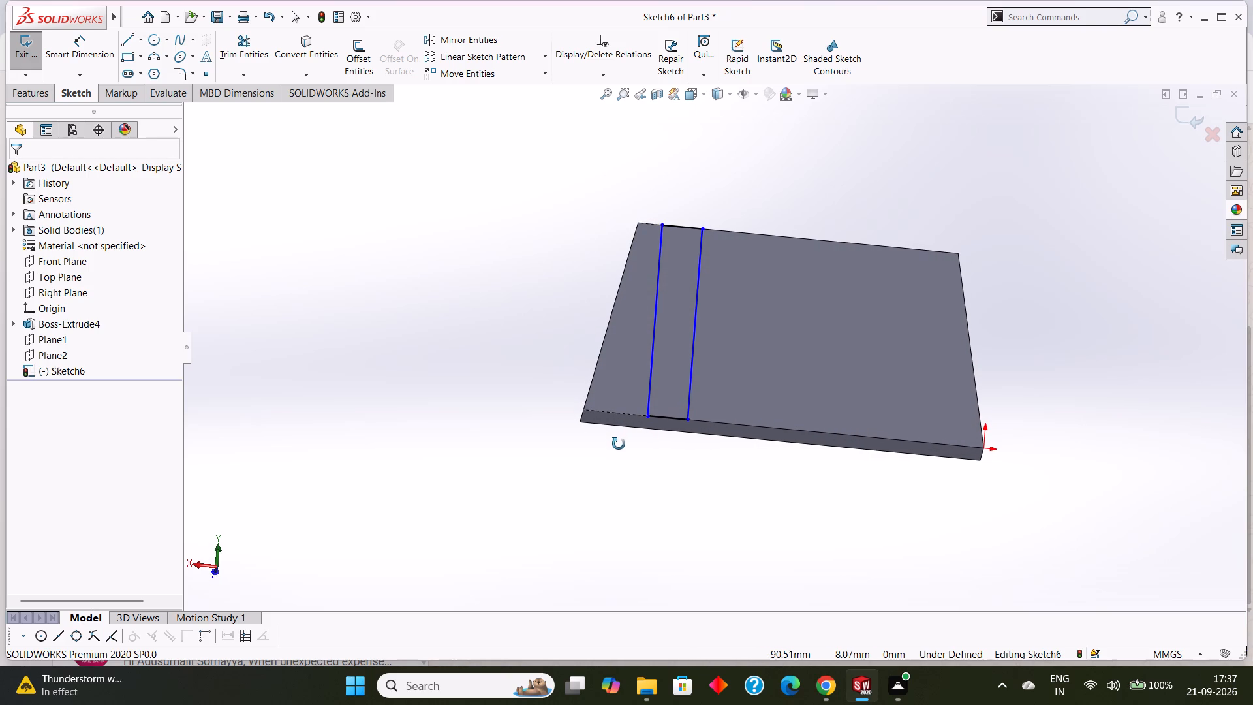
middle_click_drag(619, 444, 619, 445)
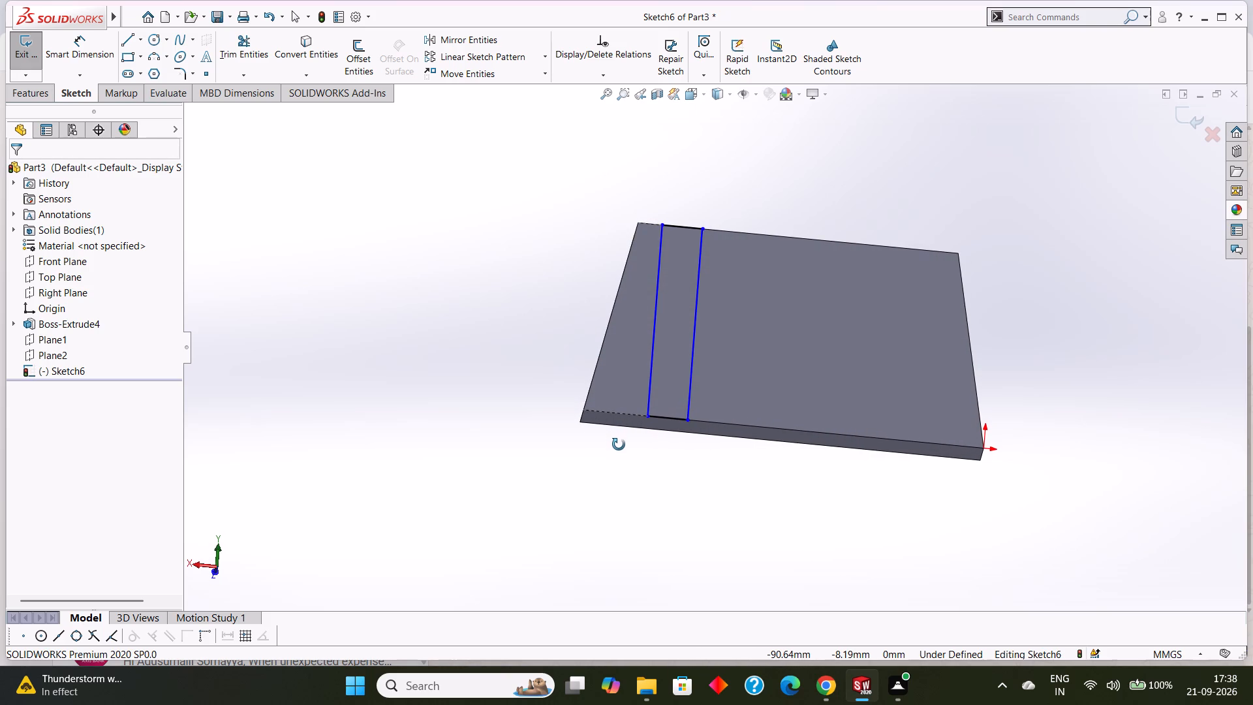
middle_click_drag(619, 445, 624, 463)
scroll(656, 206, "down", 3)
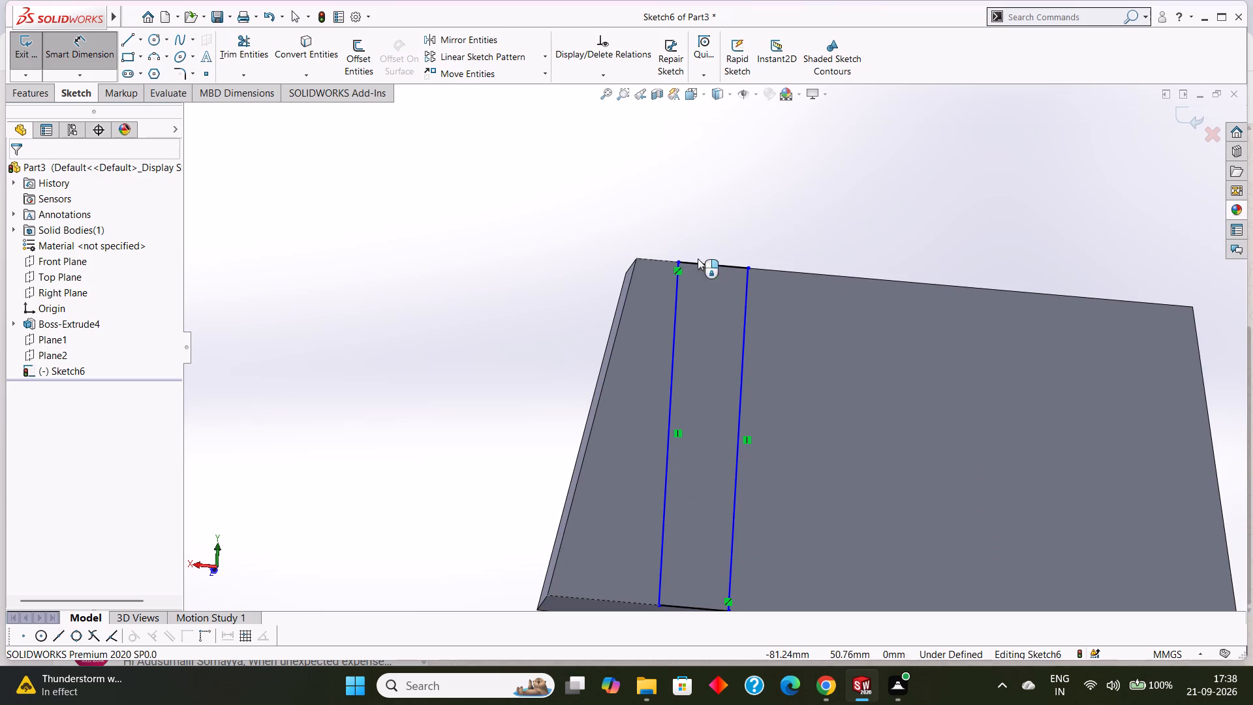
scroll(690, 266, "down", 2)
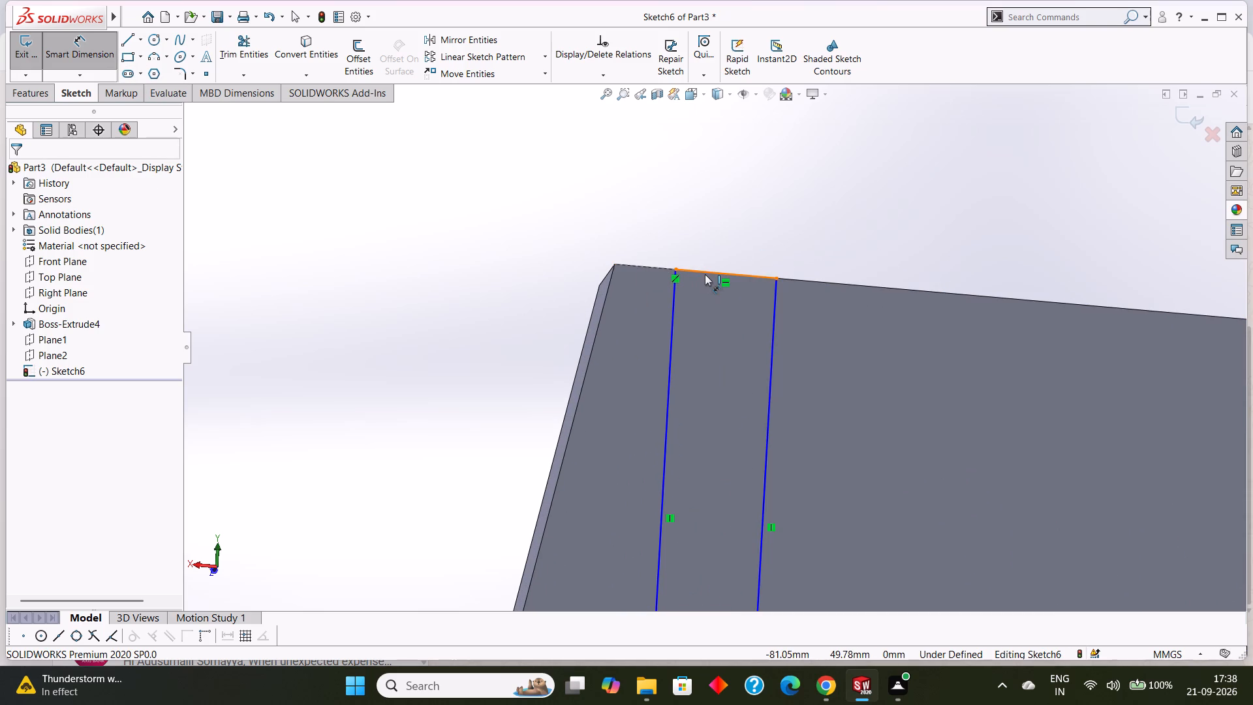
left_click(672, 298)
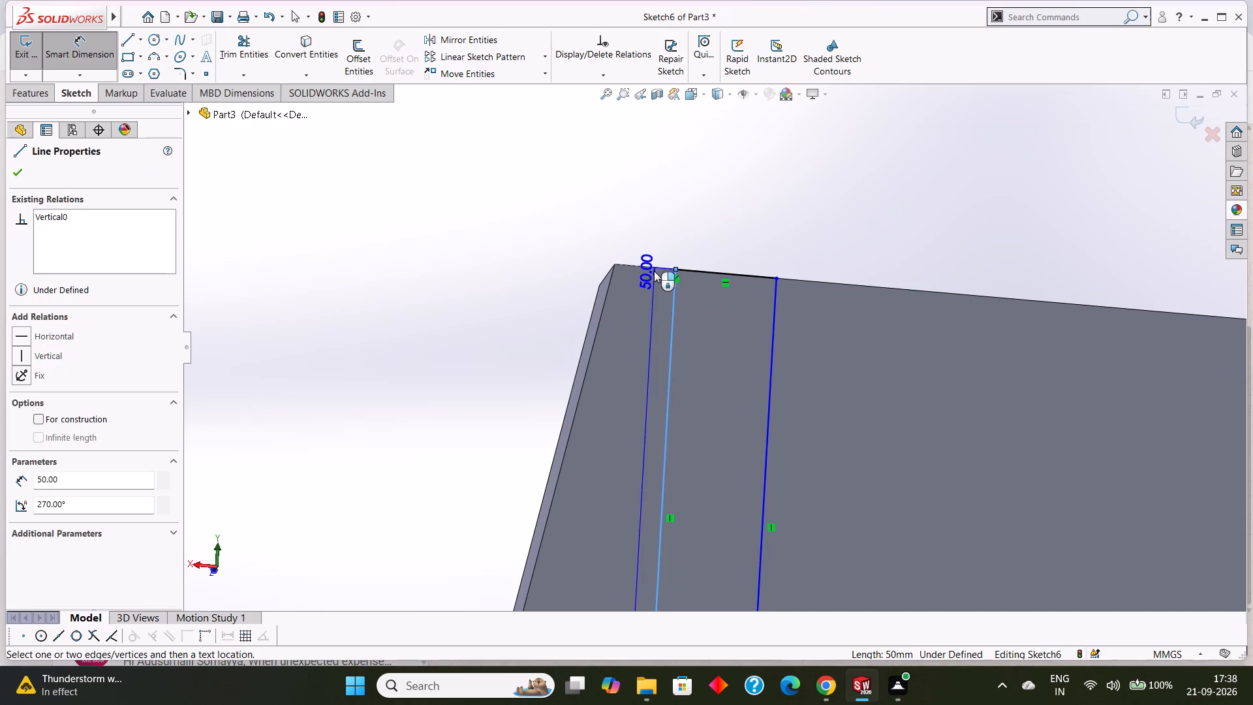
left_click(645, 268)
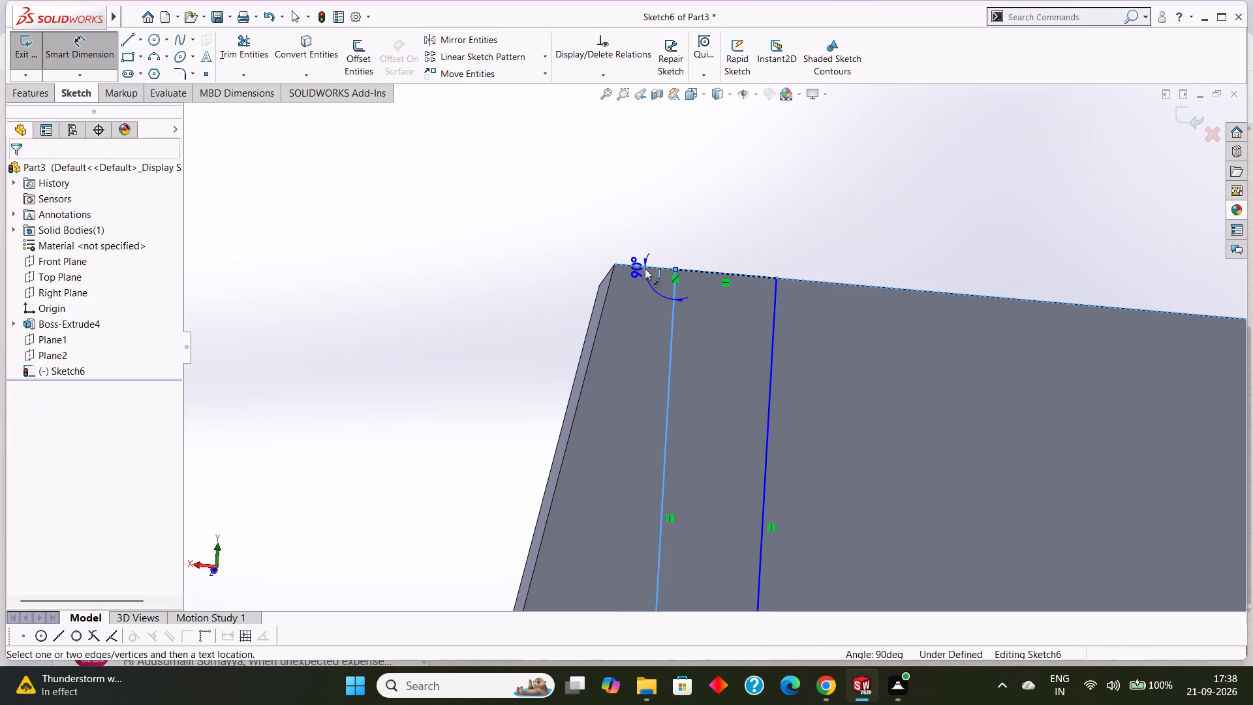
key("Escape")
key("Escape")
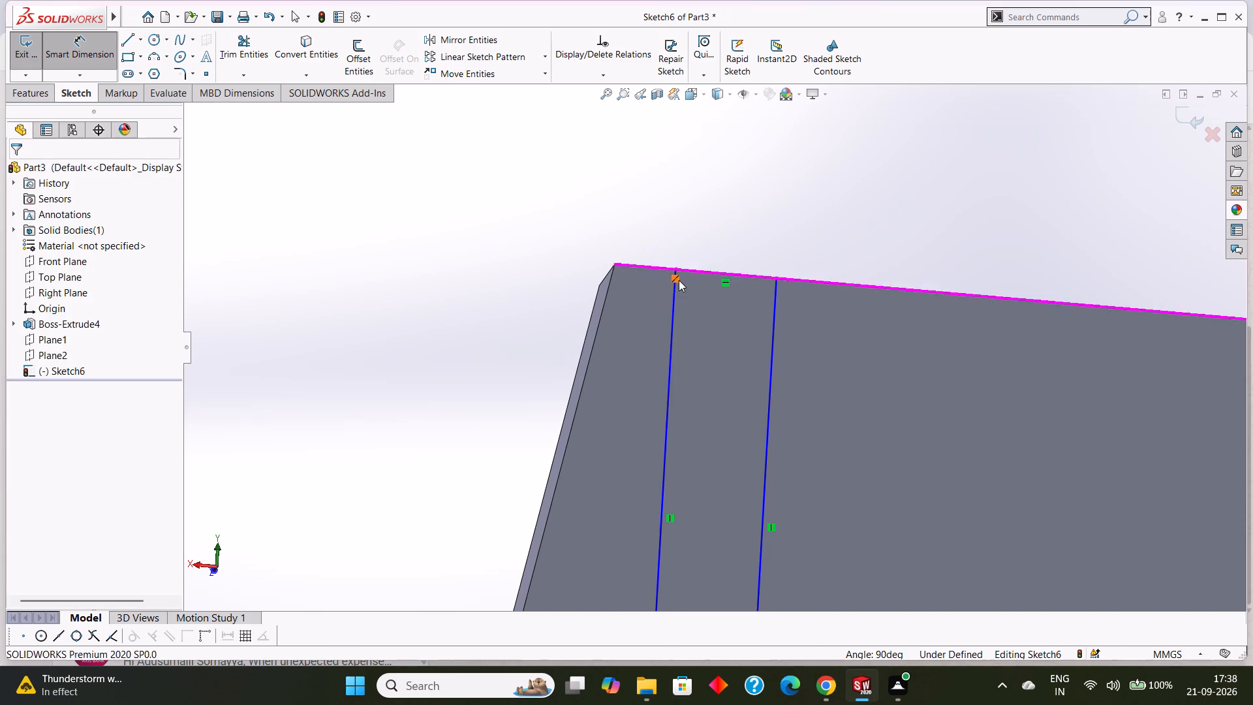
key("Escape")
Dimension the distance between the rectangle's upper outer corner and the plate's adjacent upper corner to 10 mm.
left_click(89, 38)
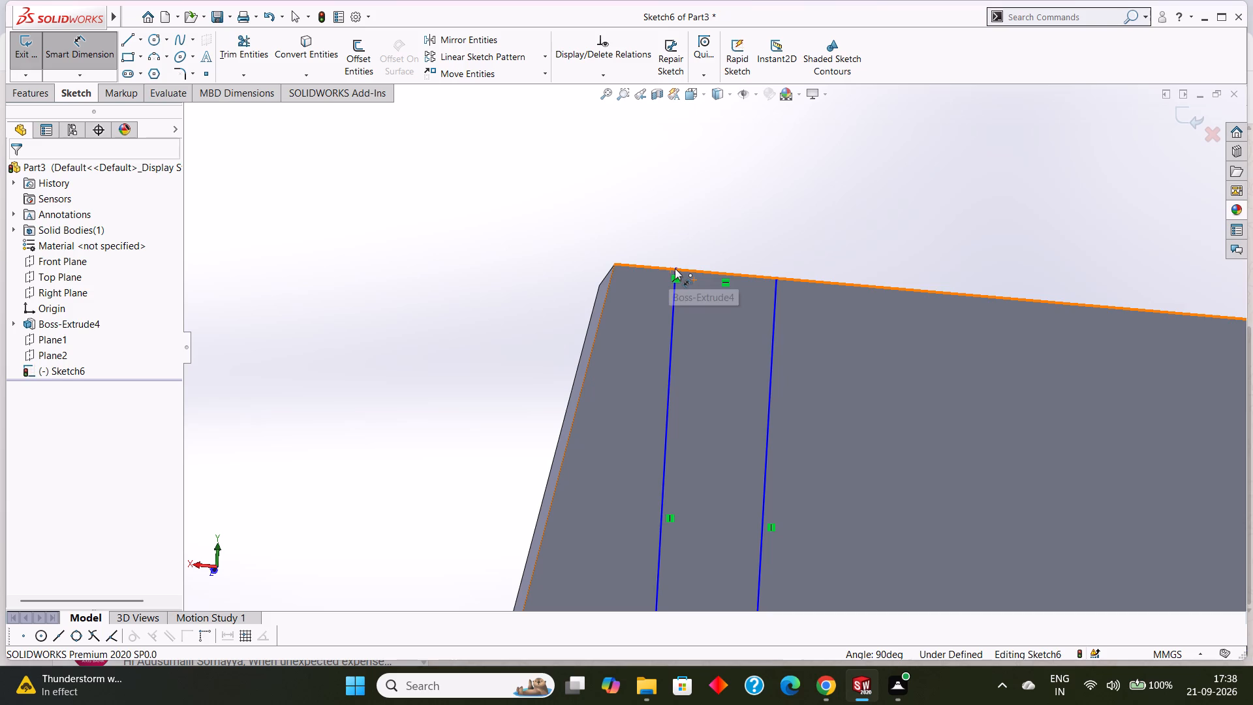
left_click(675, 268)
left_click(616, 262)
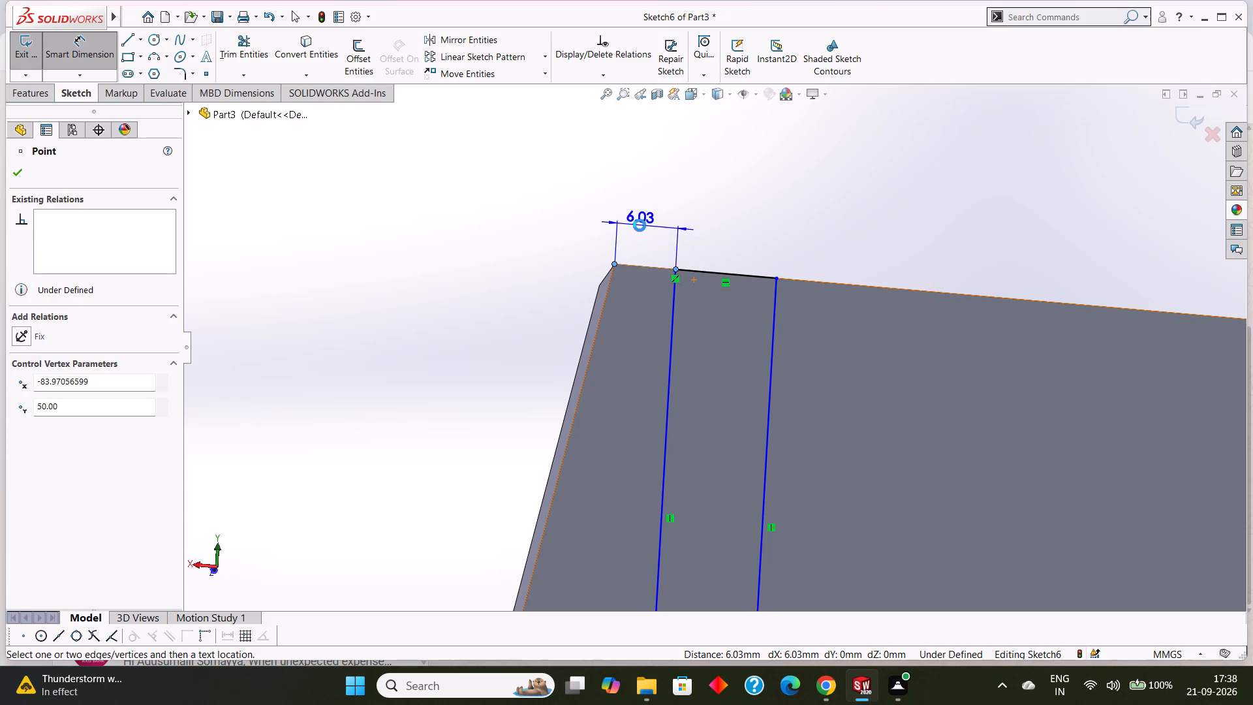
left_click(640, 225)
type("10")
key("Return")
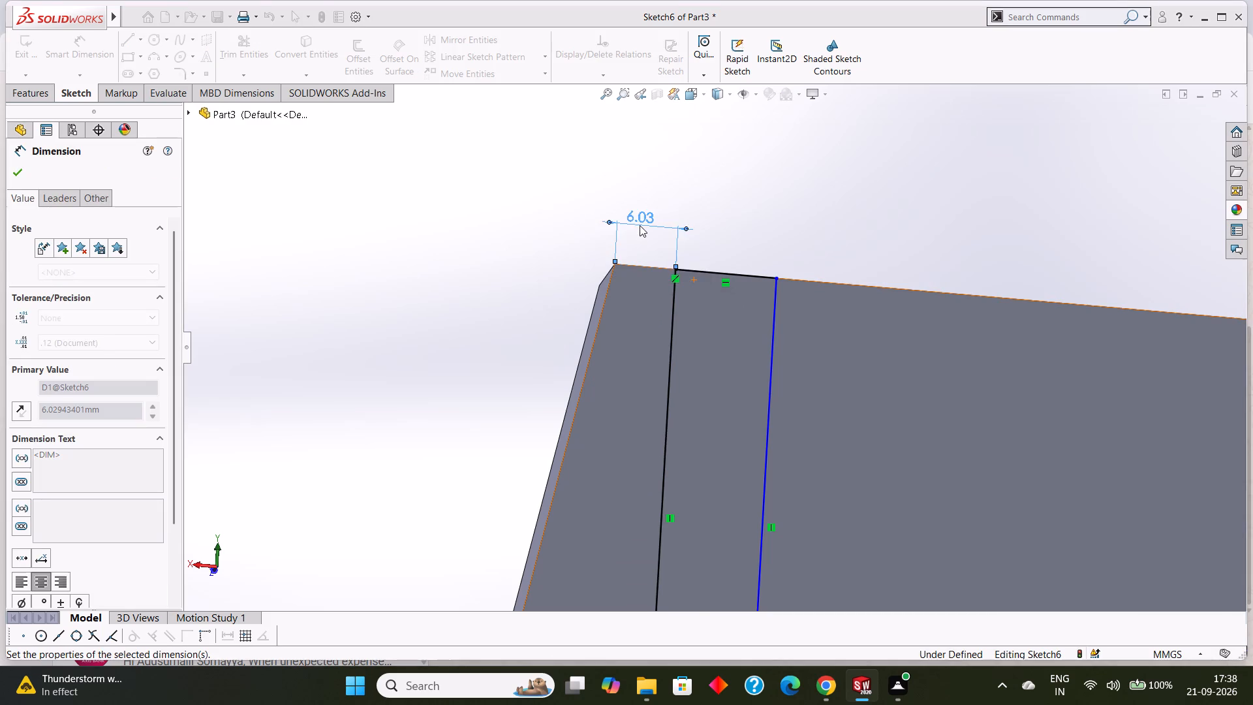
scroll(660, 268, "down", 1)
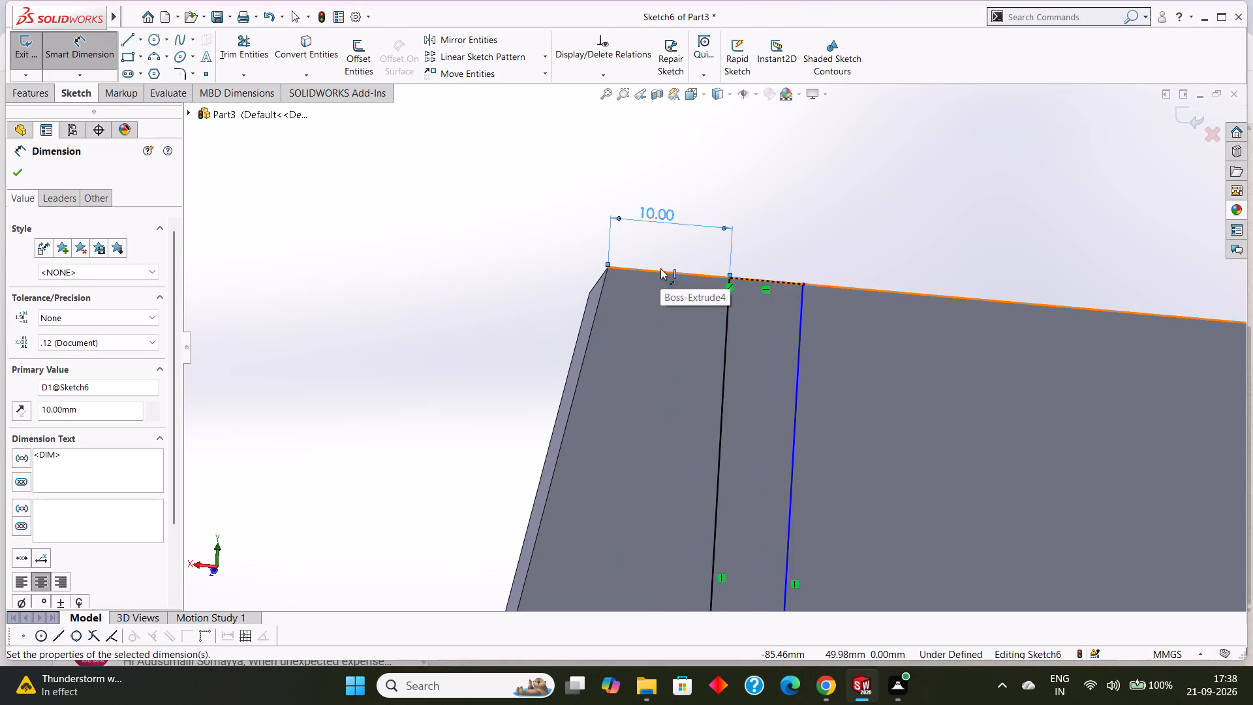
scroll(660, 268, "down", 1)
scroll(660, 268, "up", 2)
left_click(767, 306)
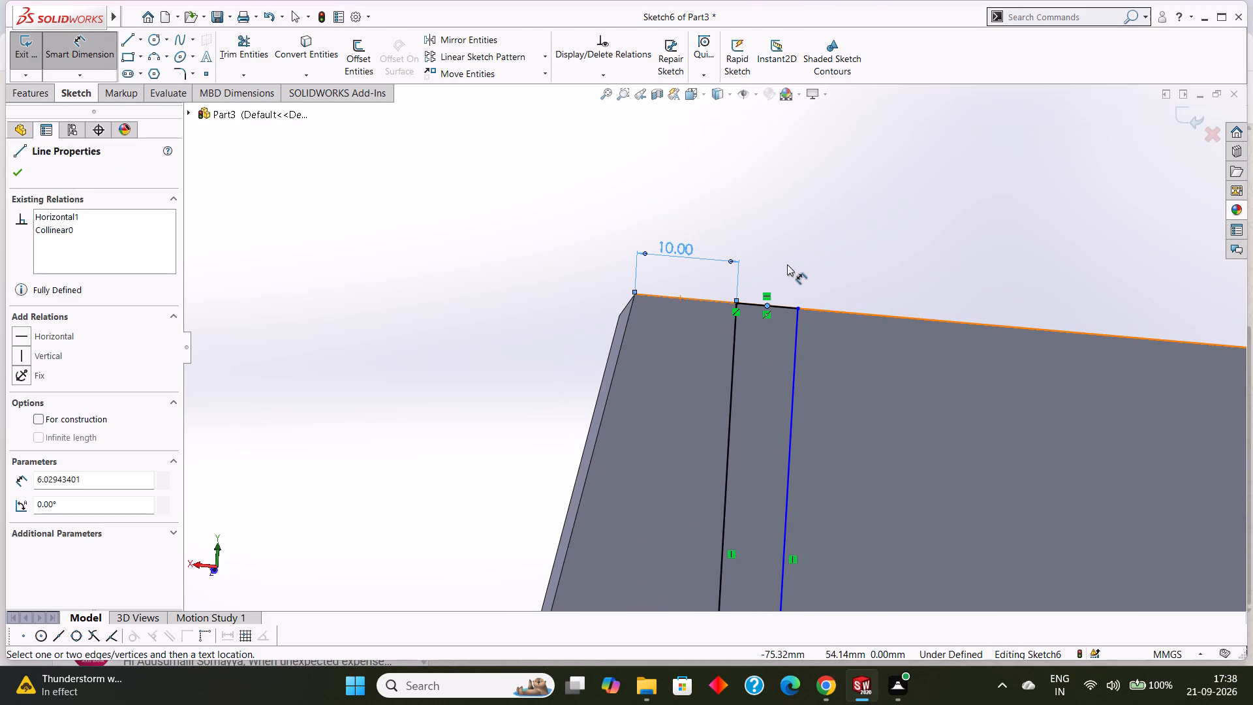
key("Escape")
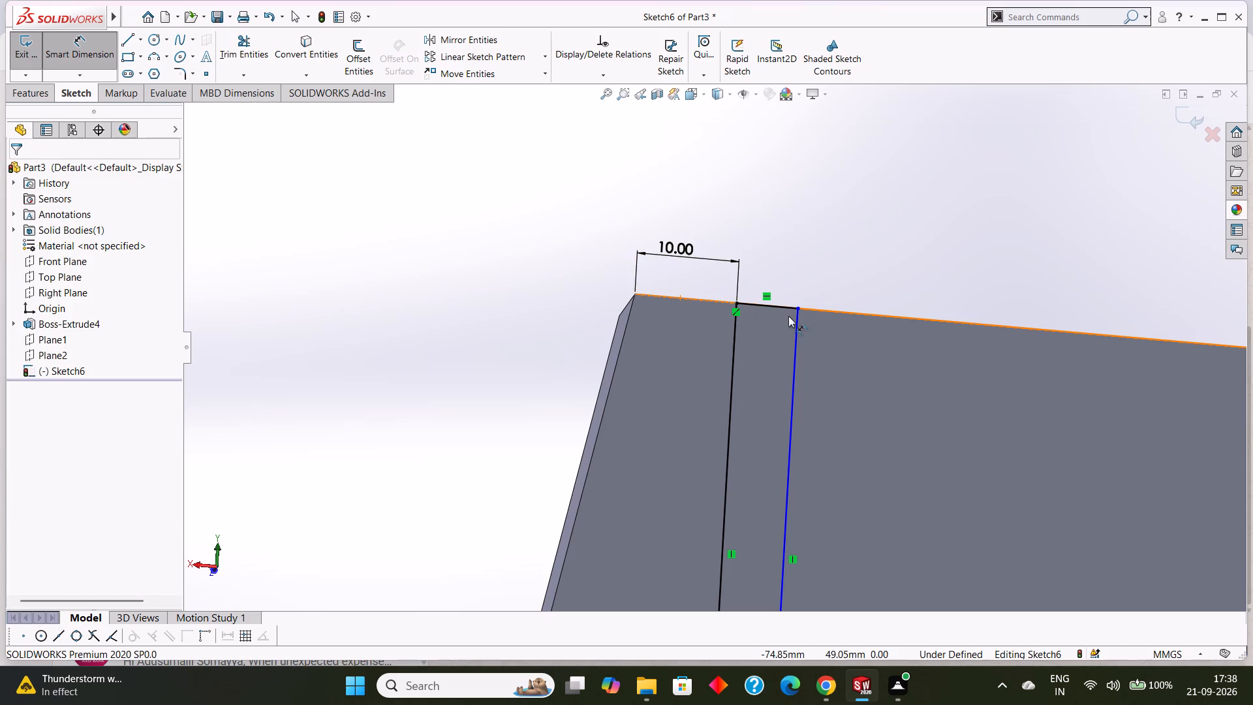
Dimension the sketched rectangle's upper side to set its width to 10 mm.
left_click(788, 307)
left_click(795, 264)
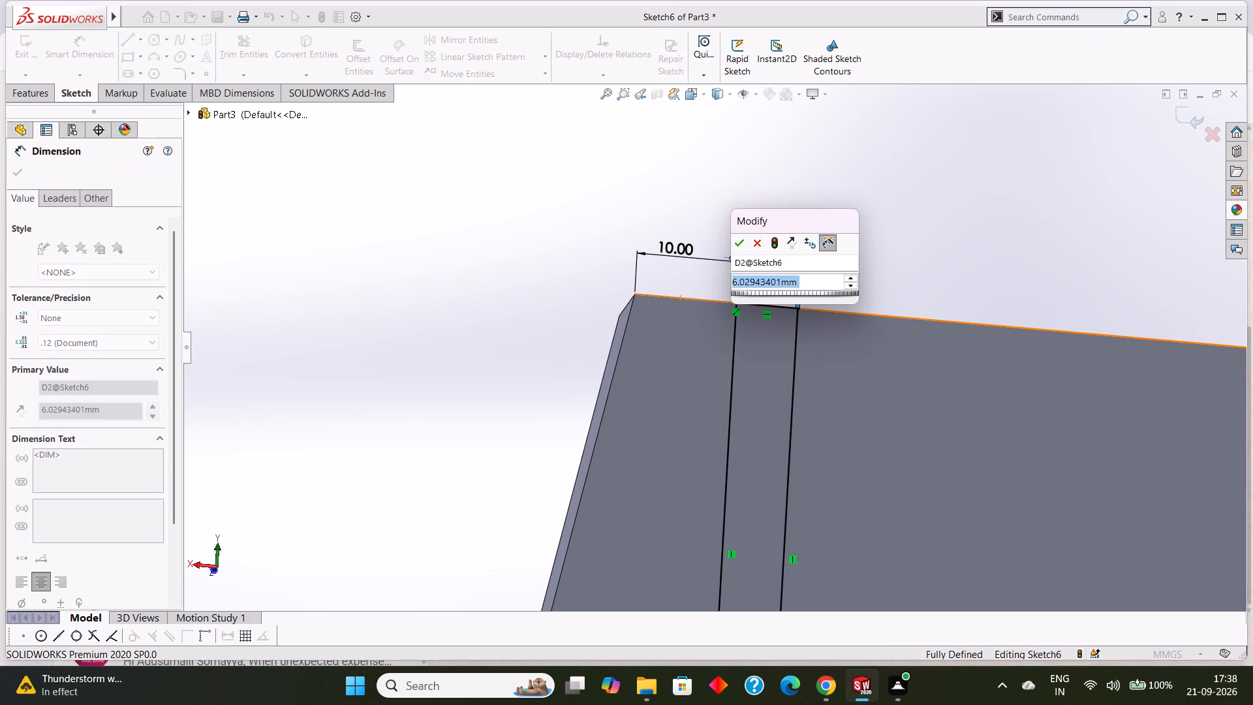
type("10")
key("Return")
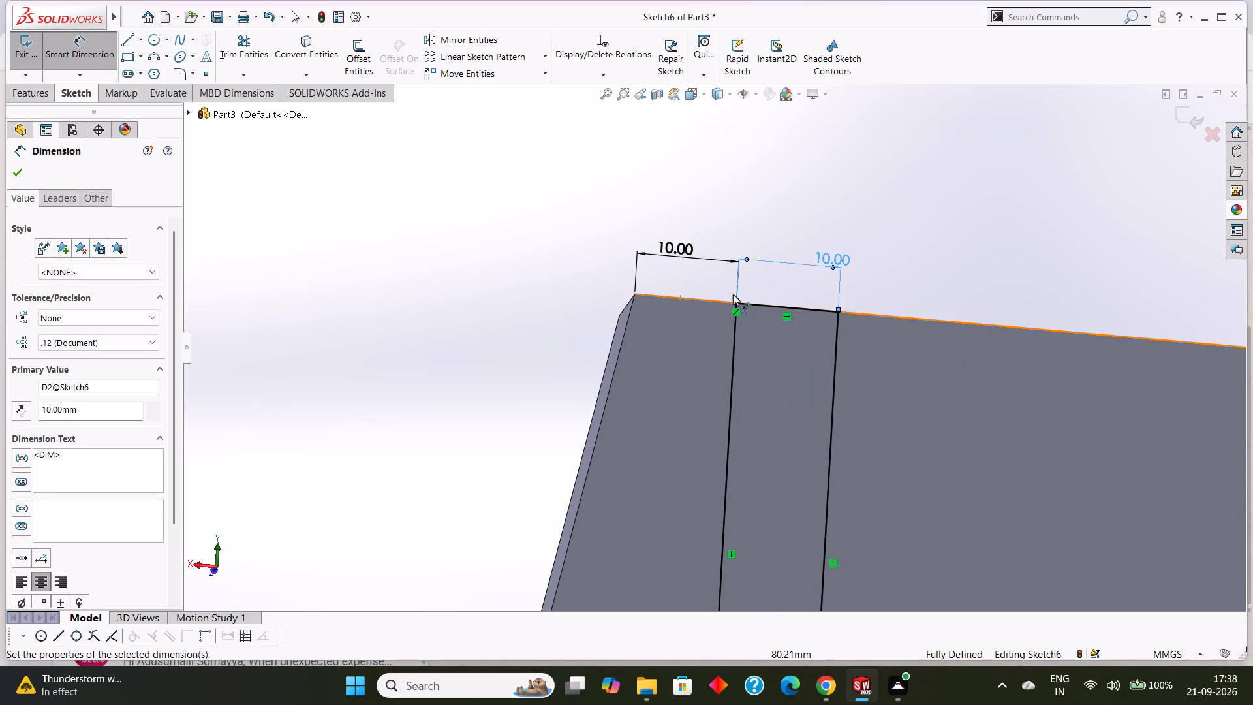
scroll(708, 313, "up", 1)
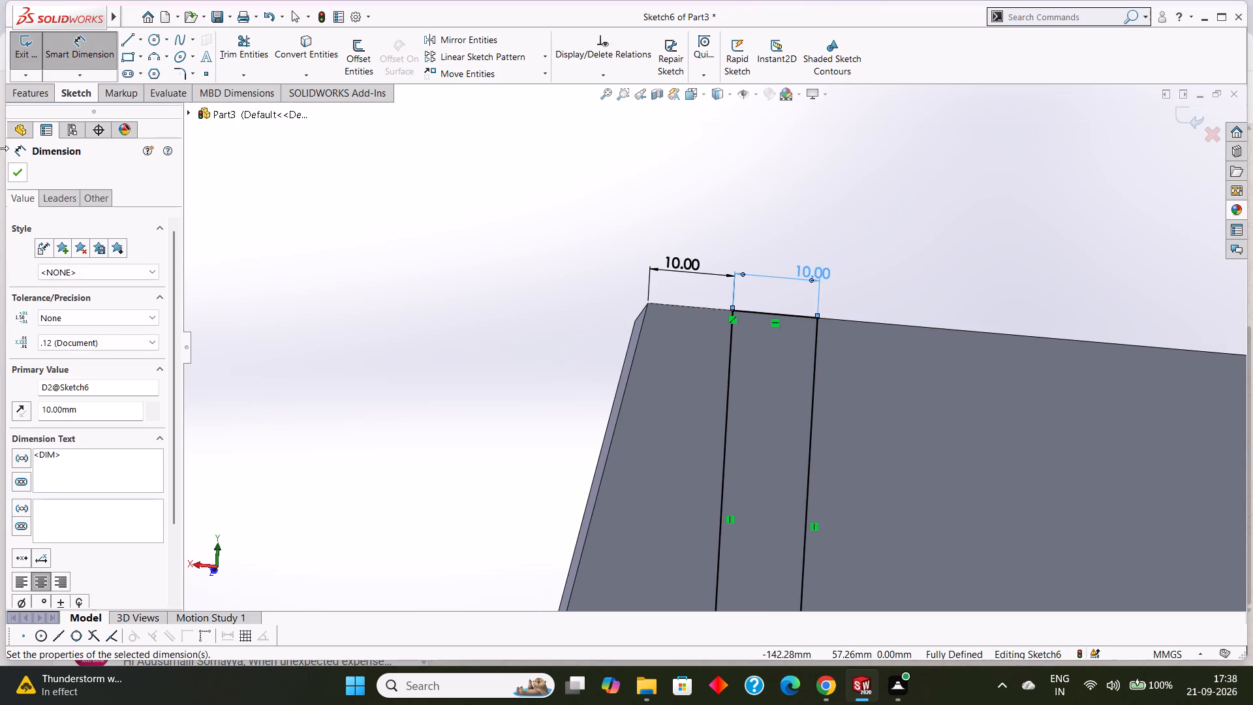
left_click(20, 163)
left_click(75, 48)
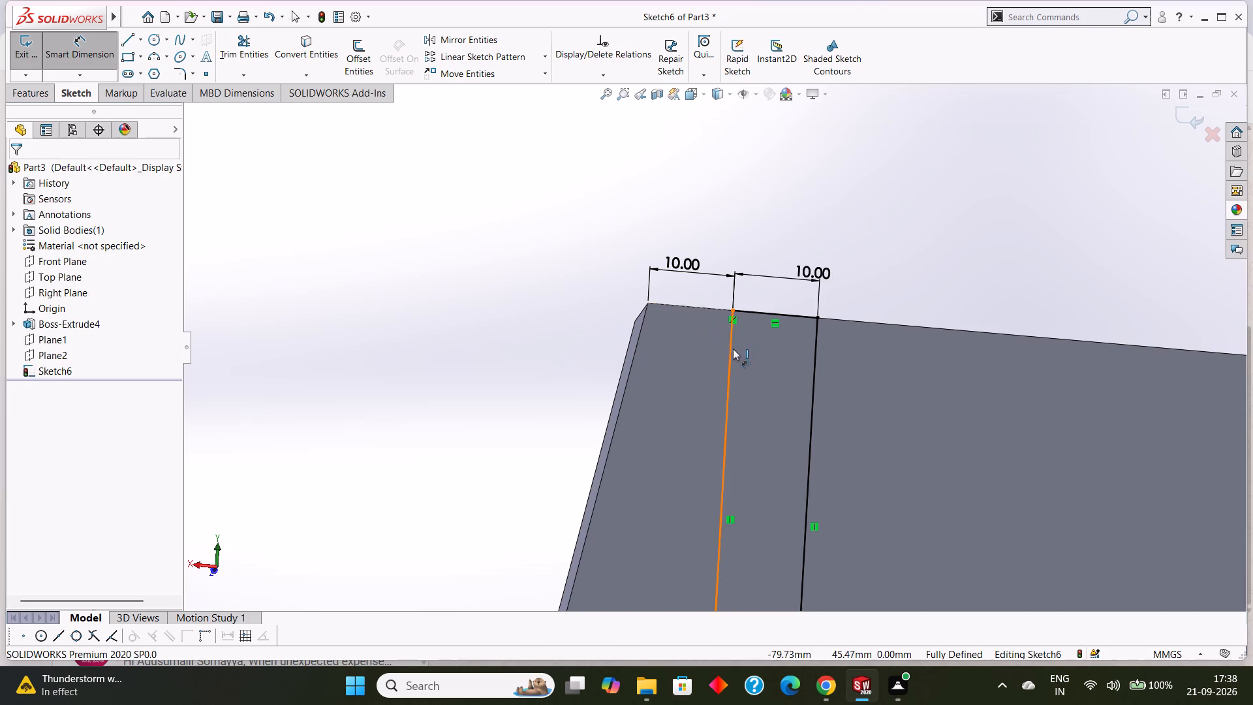
key("Escape")
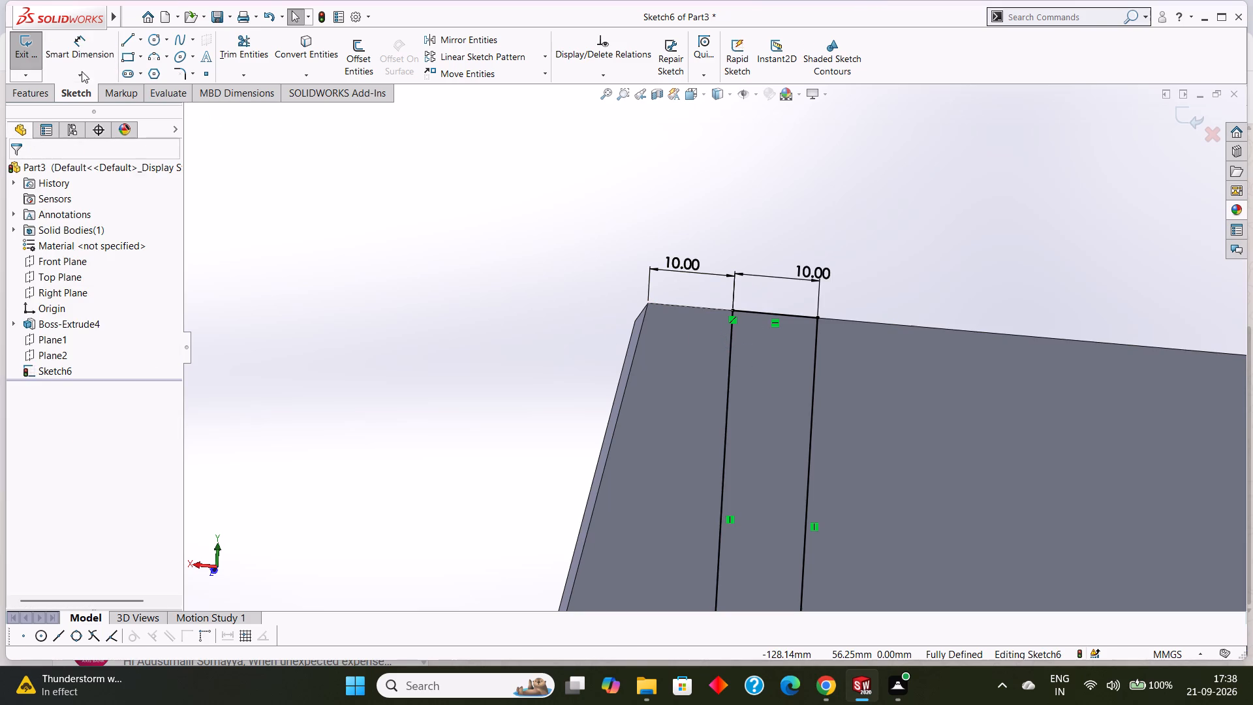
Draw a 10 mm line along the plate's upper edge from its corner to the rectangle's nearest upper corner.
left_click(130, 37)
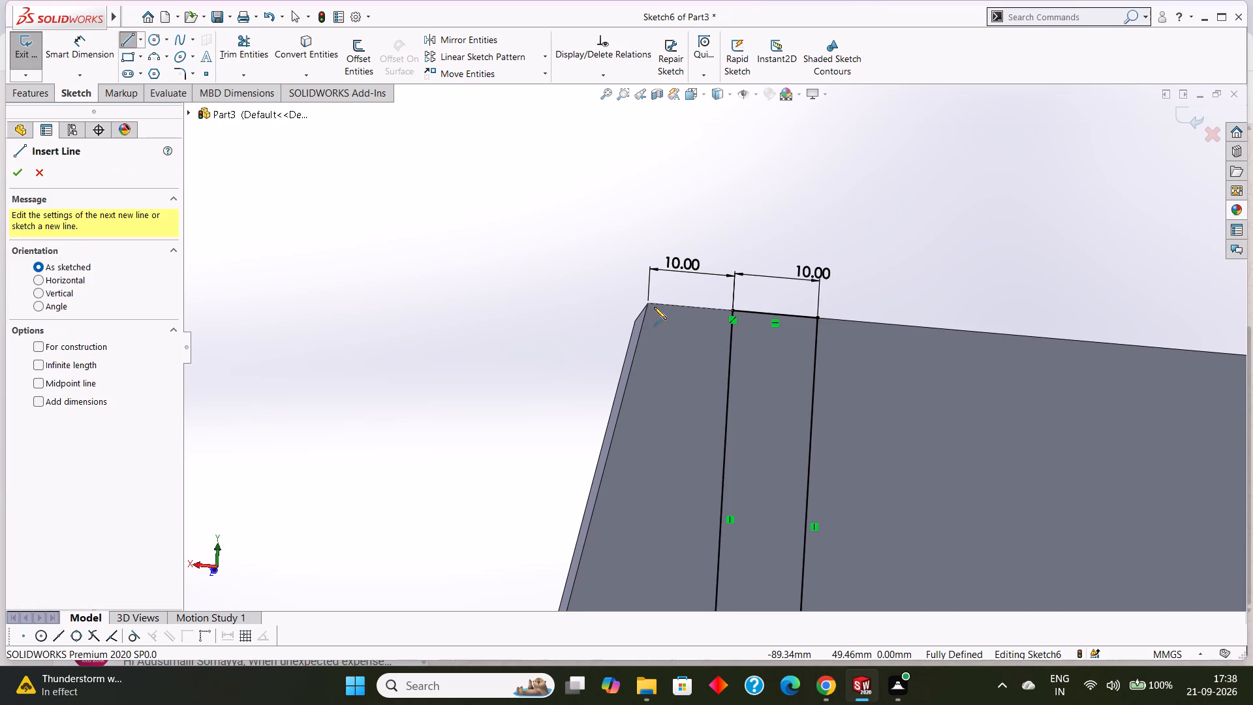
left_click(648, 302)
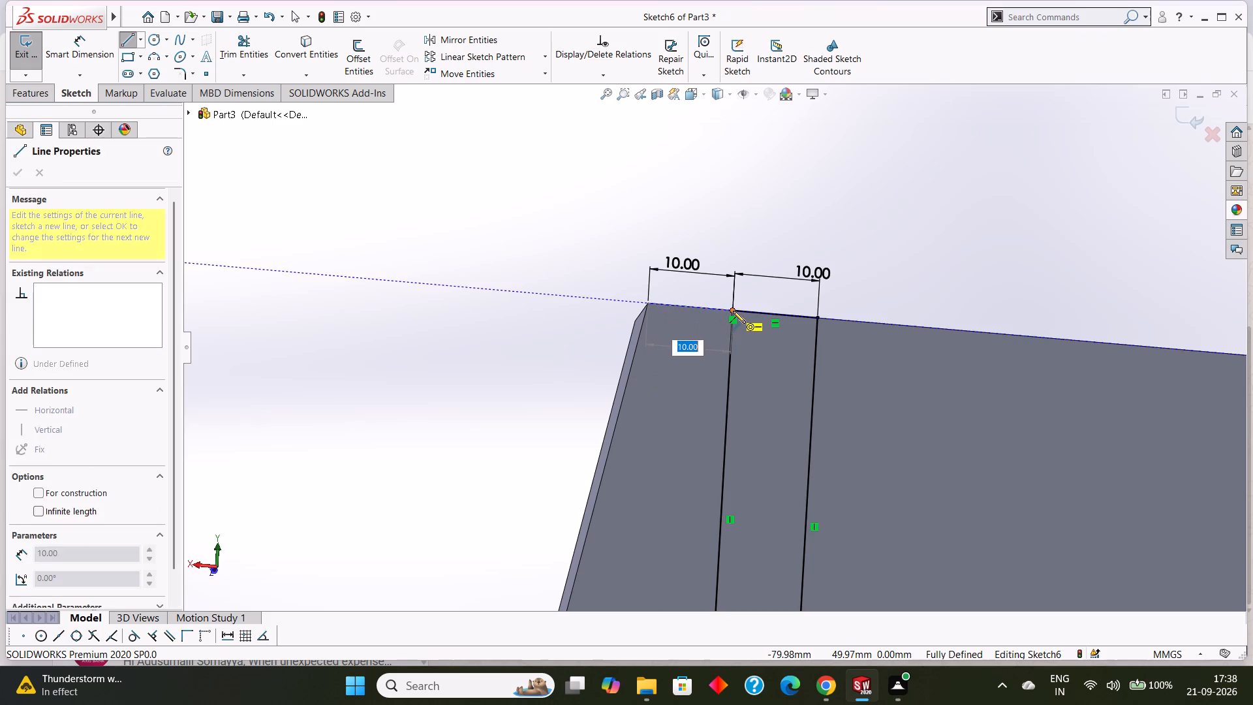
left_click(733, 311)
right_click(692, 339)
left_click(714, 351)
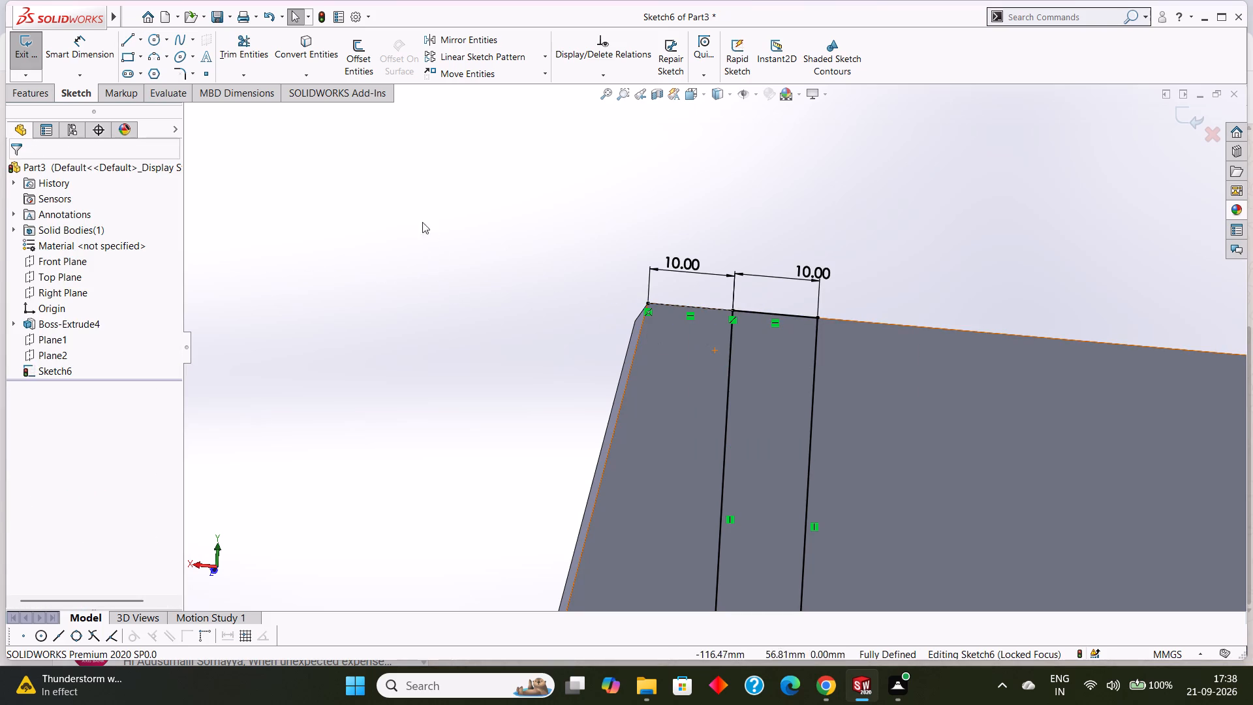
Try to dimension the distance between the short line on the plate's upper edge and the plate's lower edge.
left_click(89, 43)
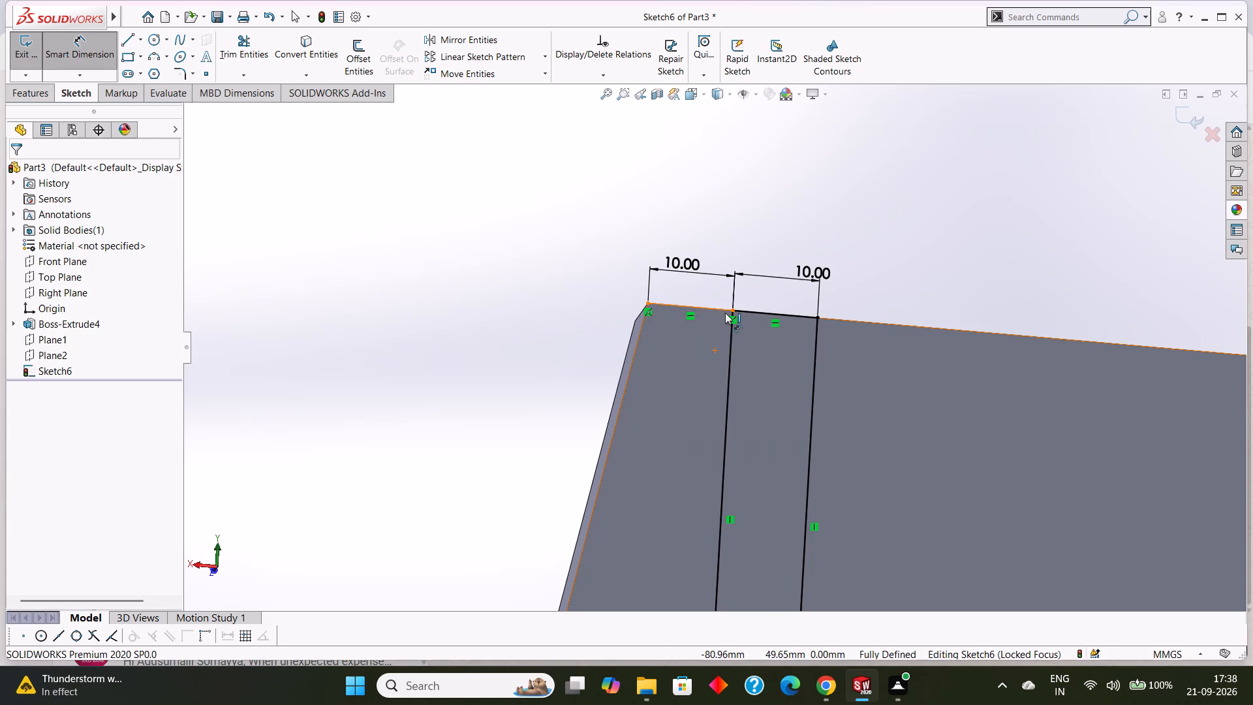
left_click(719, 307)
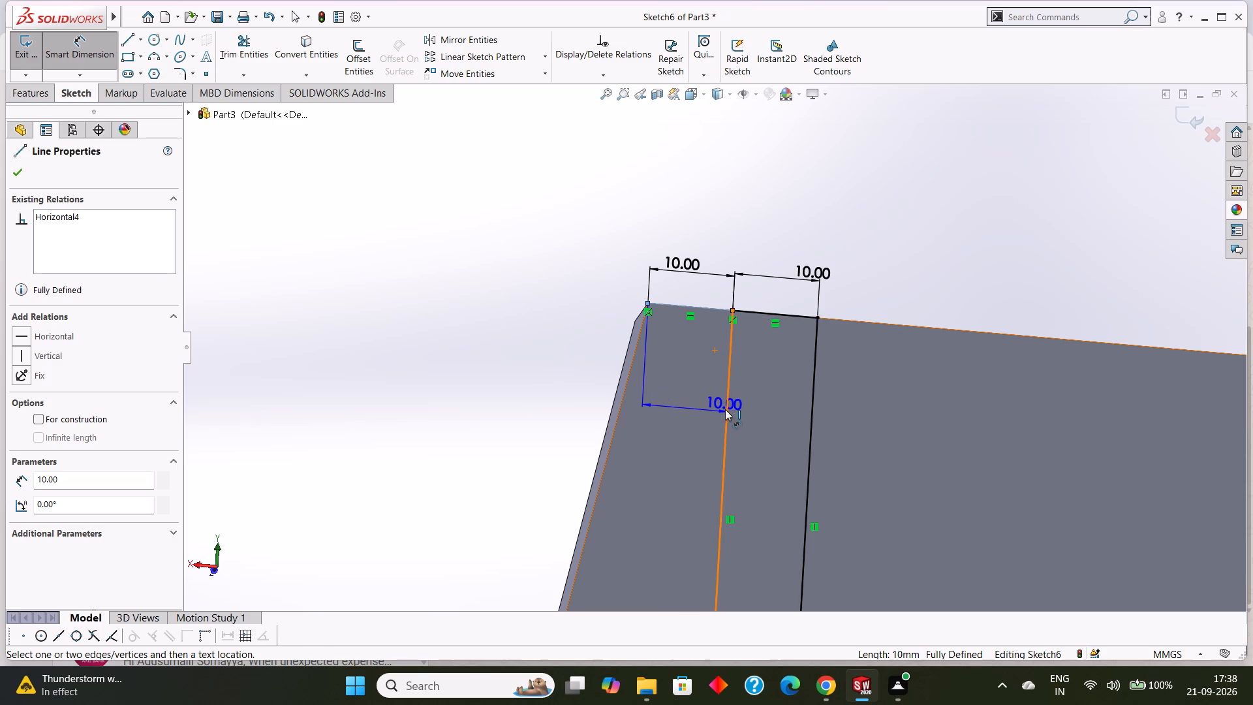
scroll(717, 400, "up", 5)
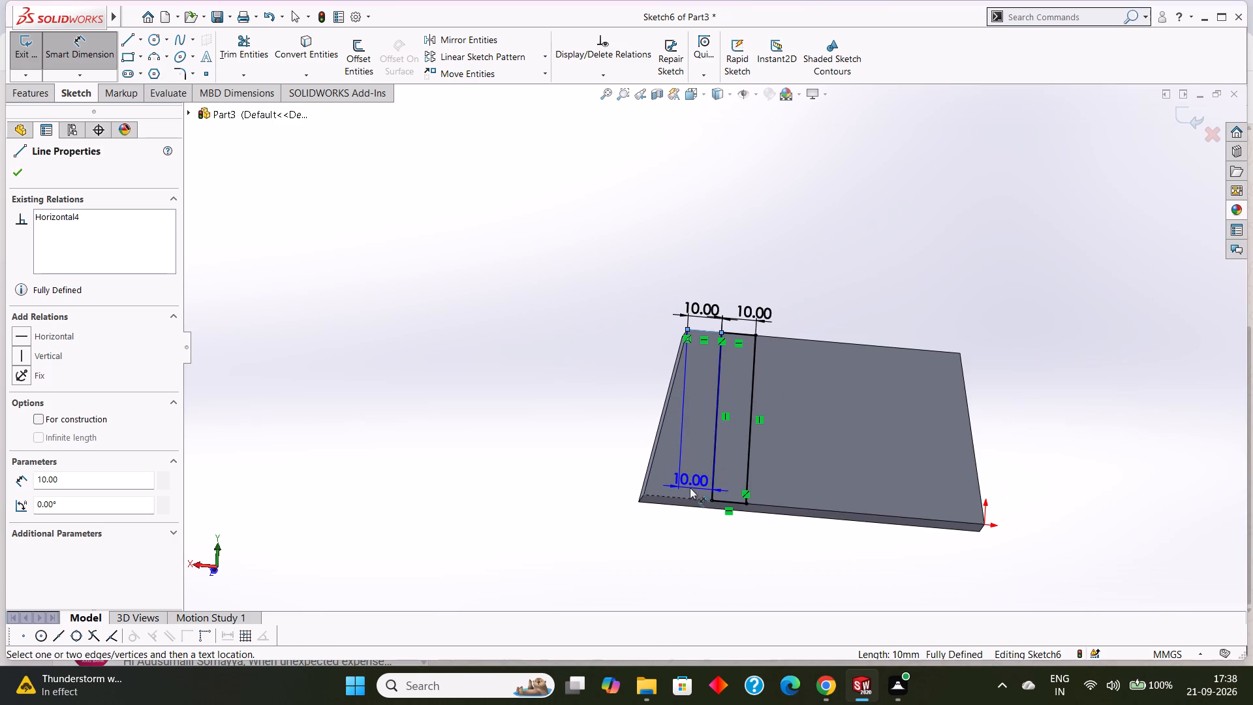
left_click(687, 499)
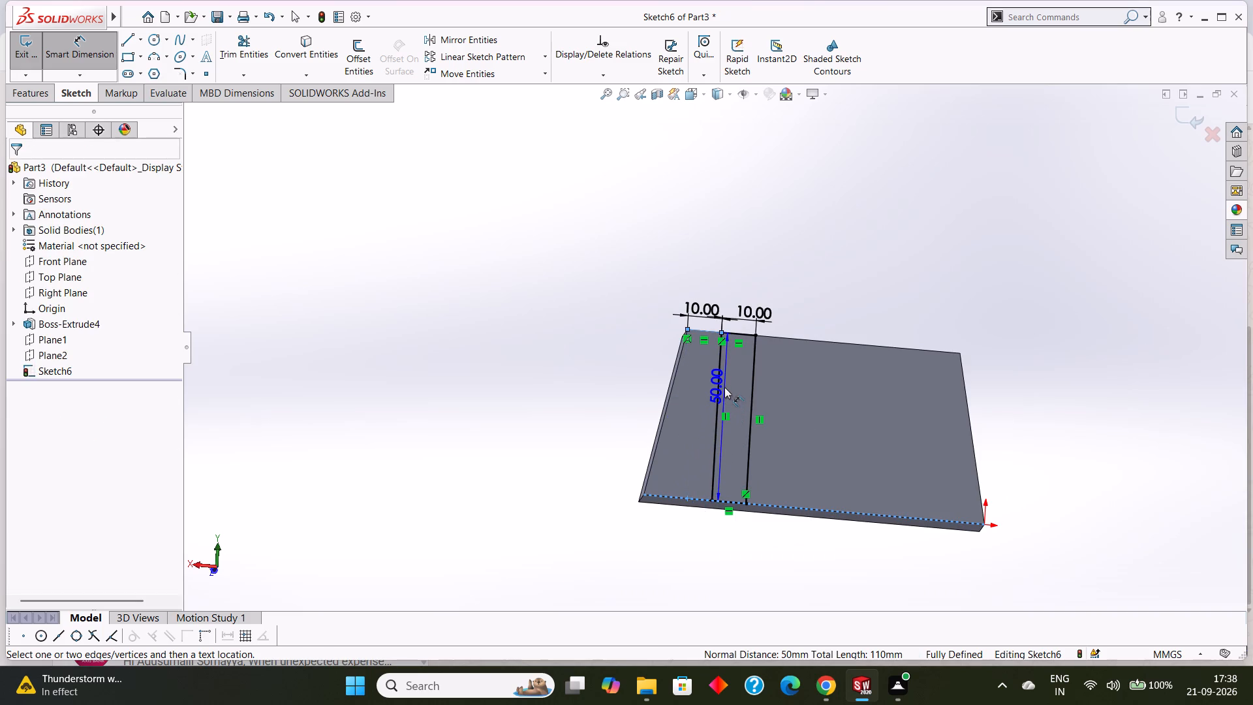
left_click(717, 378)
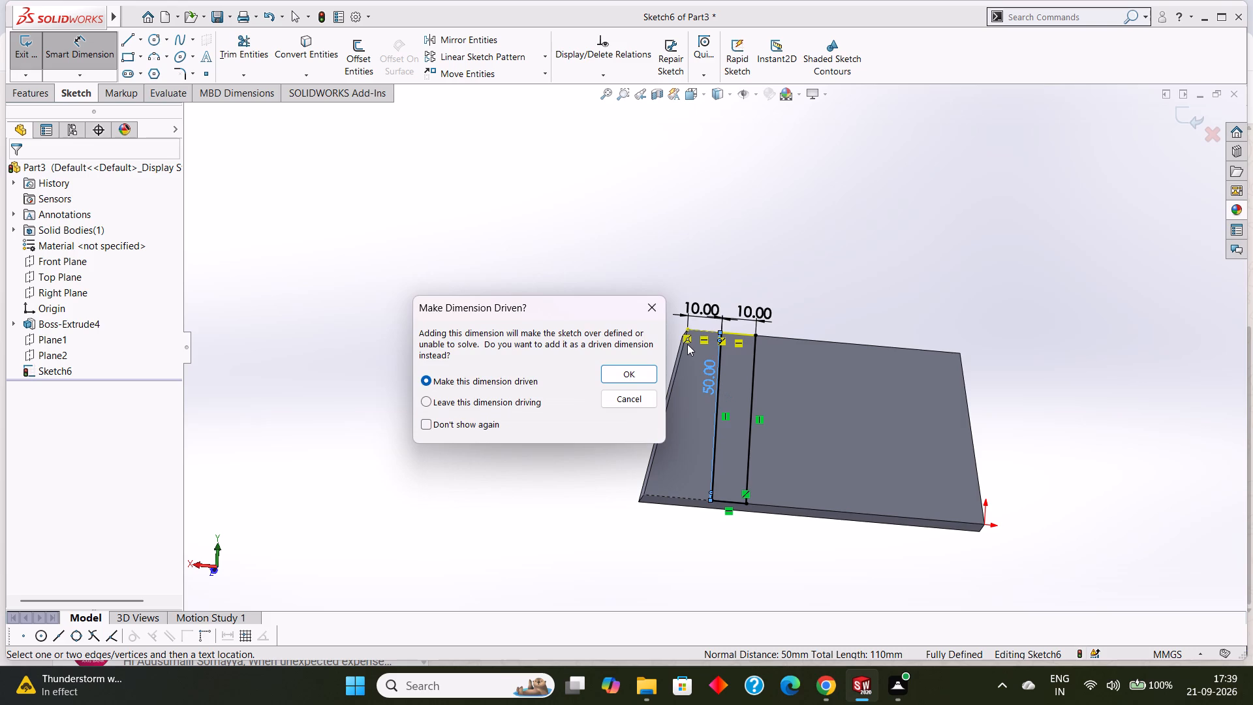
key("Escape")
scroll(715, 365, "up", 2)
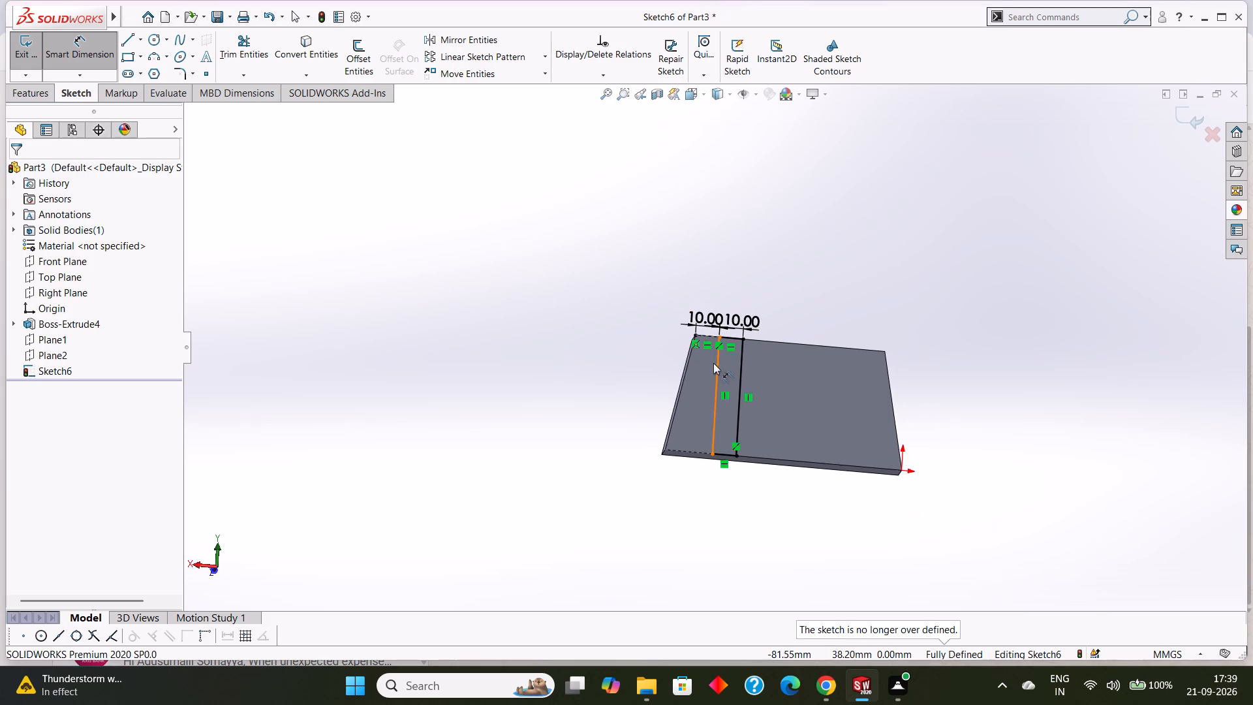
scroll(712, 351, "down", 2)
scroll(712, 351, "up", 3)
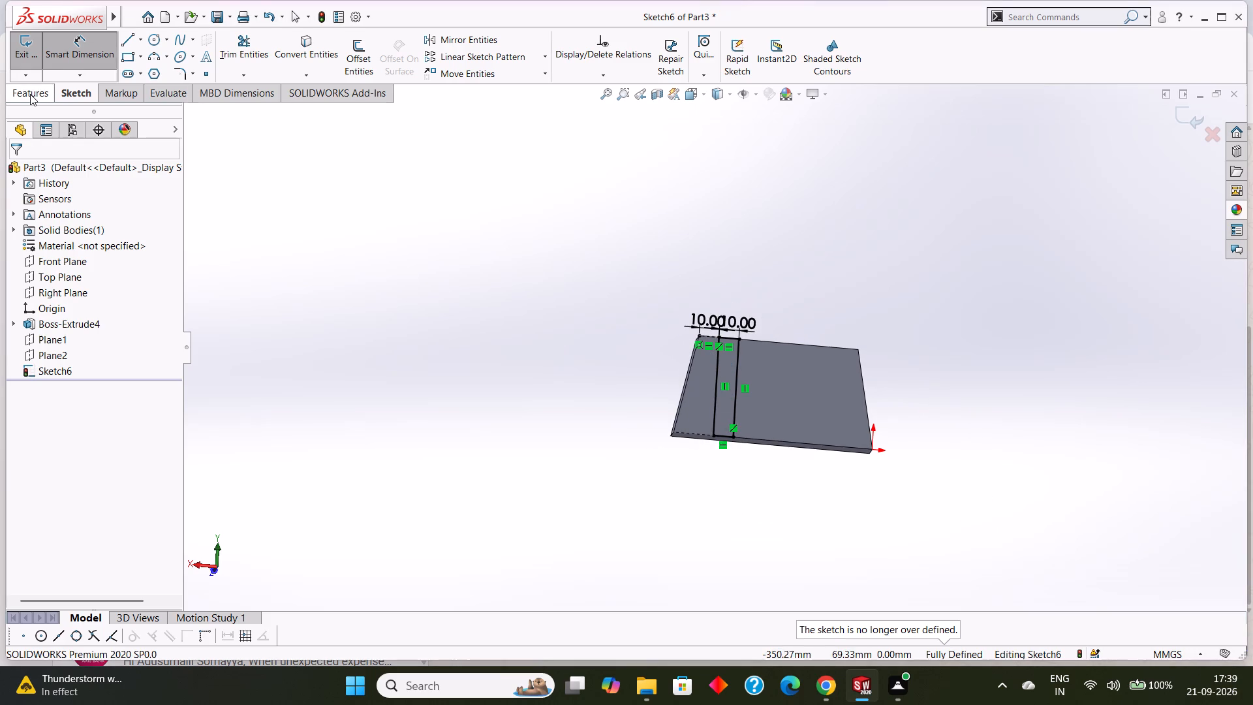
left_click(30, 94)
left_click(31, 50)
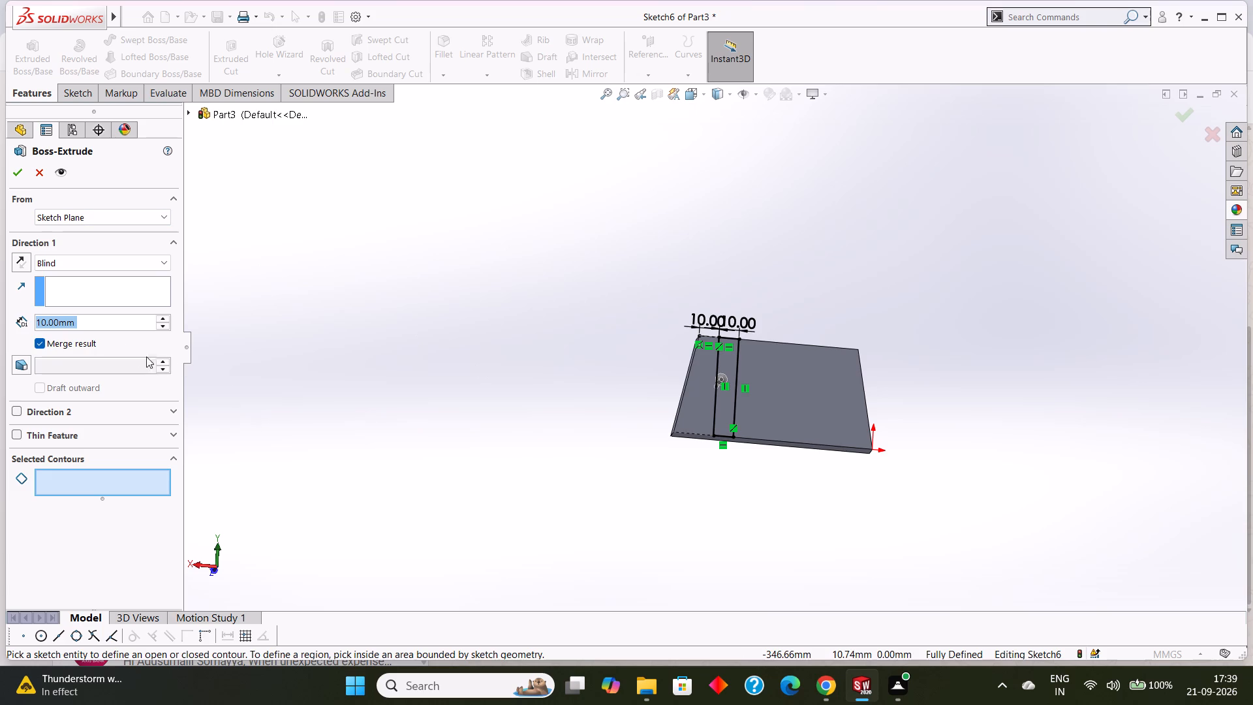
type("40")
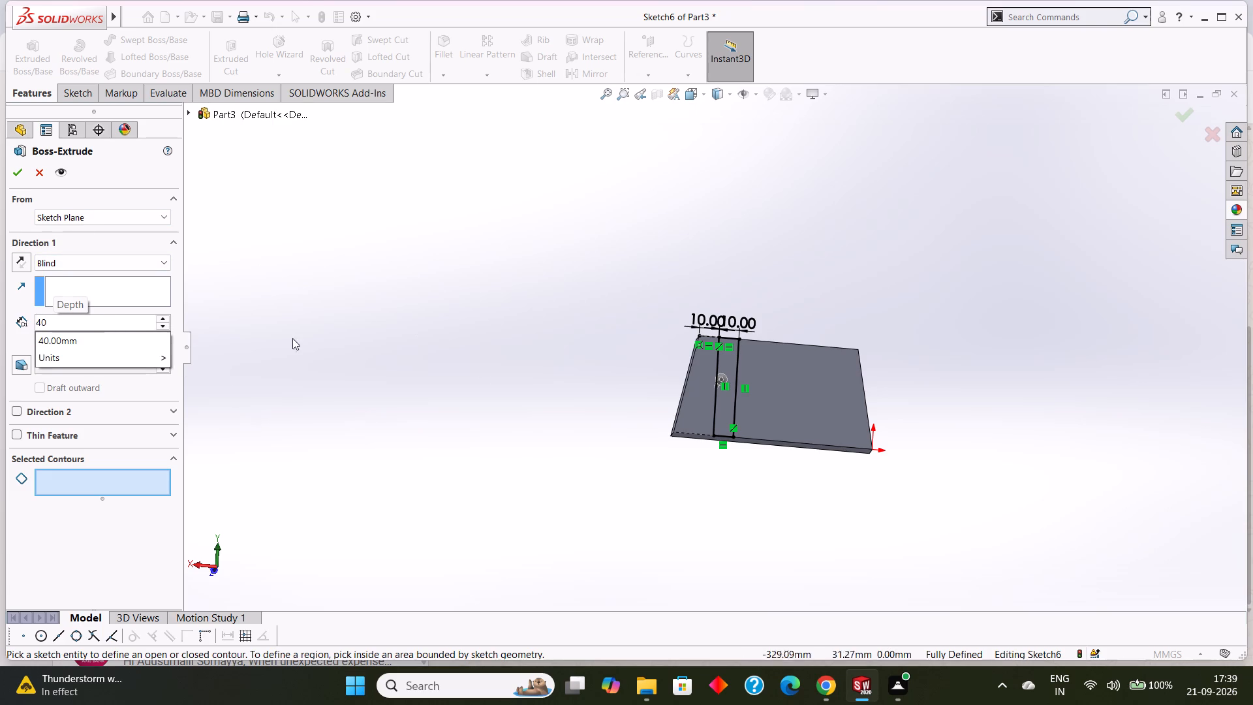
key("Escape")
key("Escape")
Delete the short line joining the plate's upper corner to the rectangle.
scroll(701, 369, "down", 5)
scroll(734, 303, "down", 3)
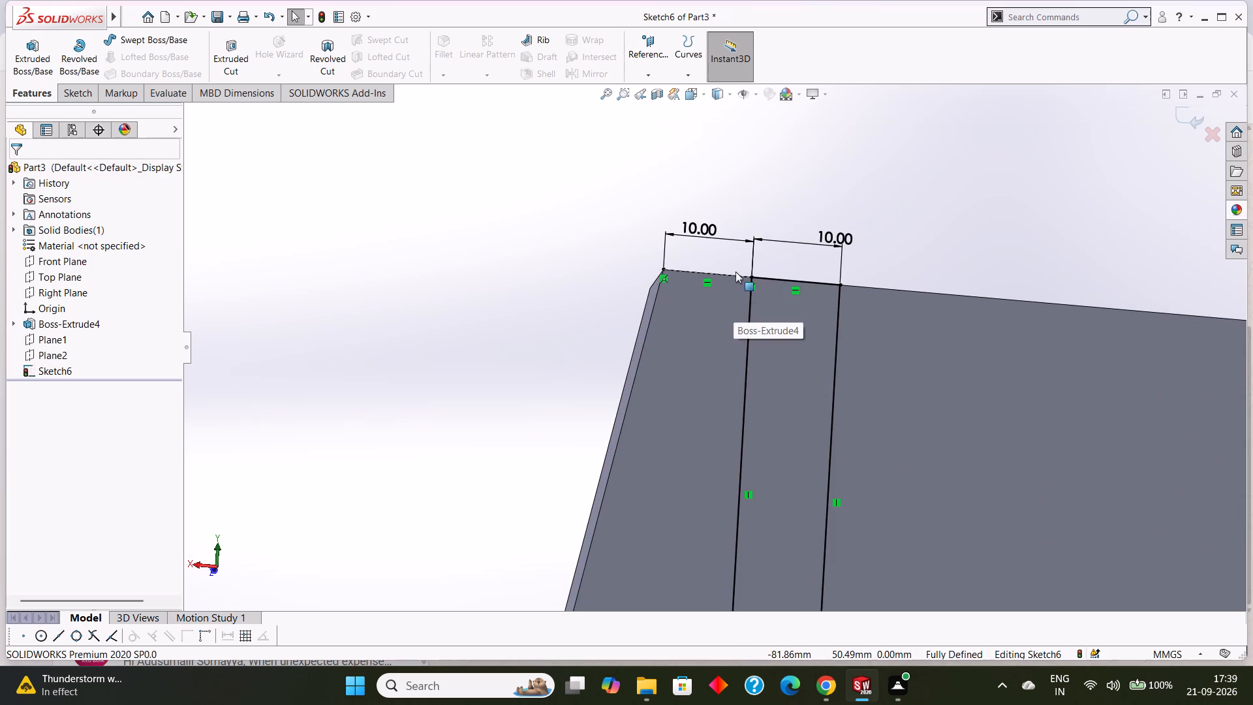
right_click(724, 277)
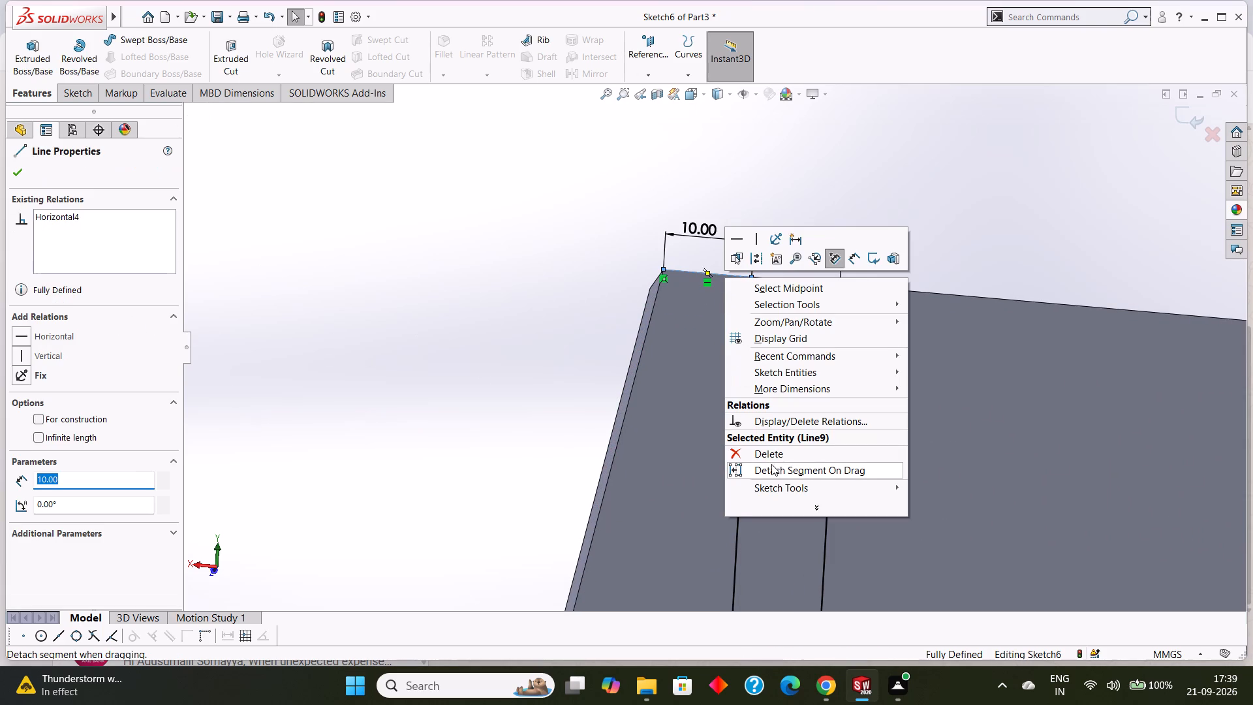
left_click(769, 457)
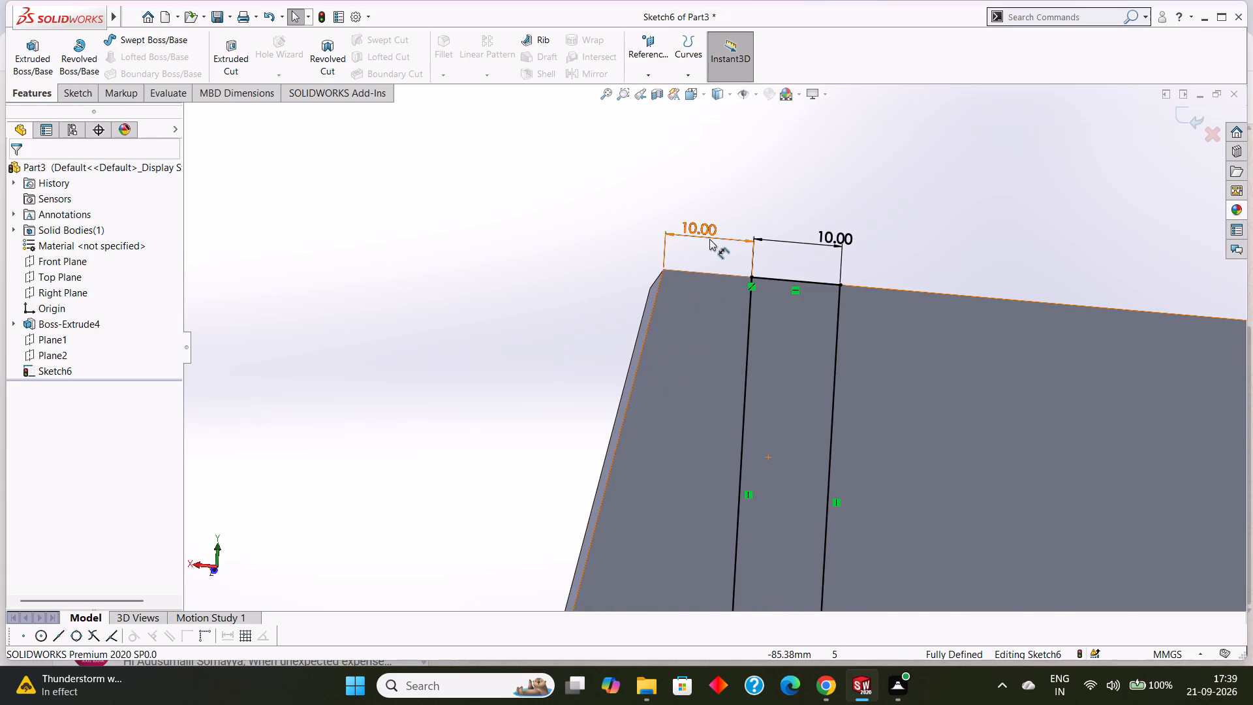
Extrude the rectangle as a blind boss 40 mm deep, merged with the plate.
scroll(709, 239, "up", 3)
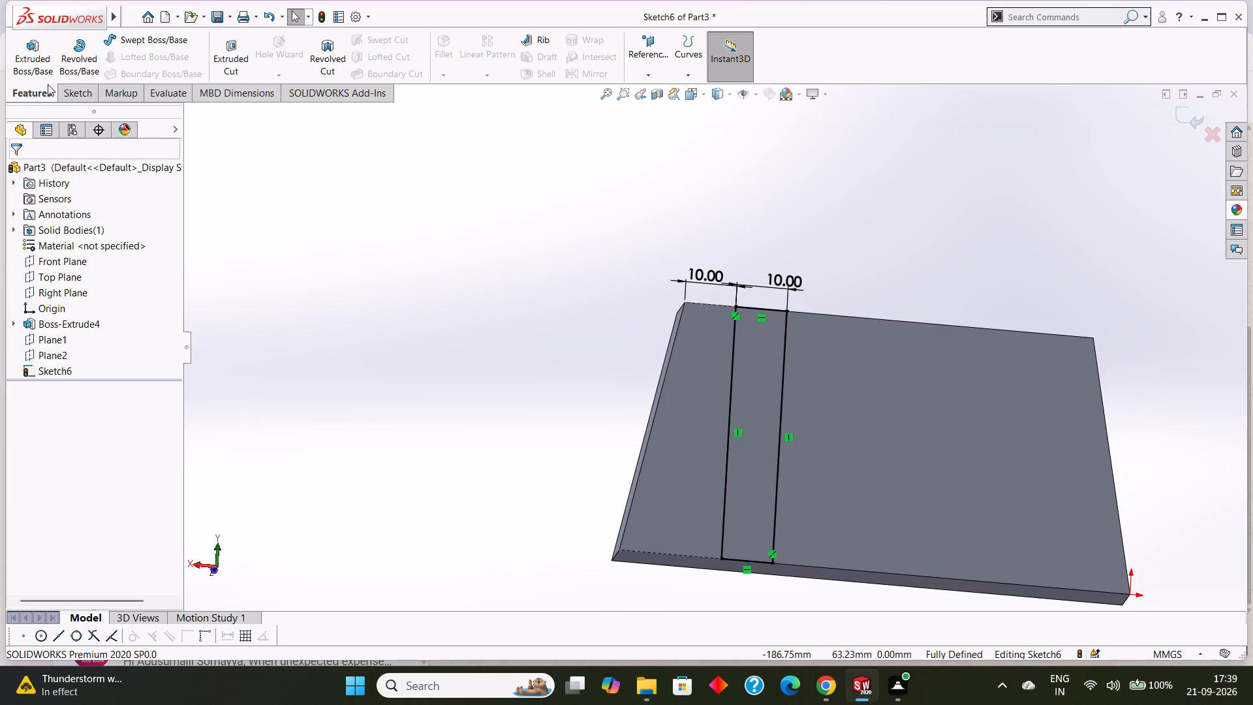
left_click(80, 97)
left_click(23, 91)
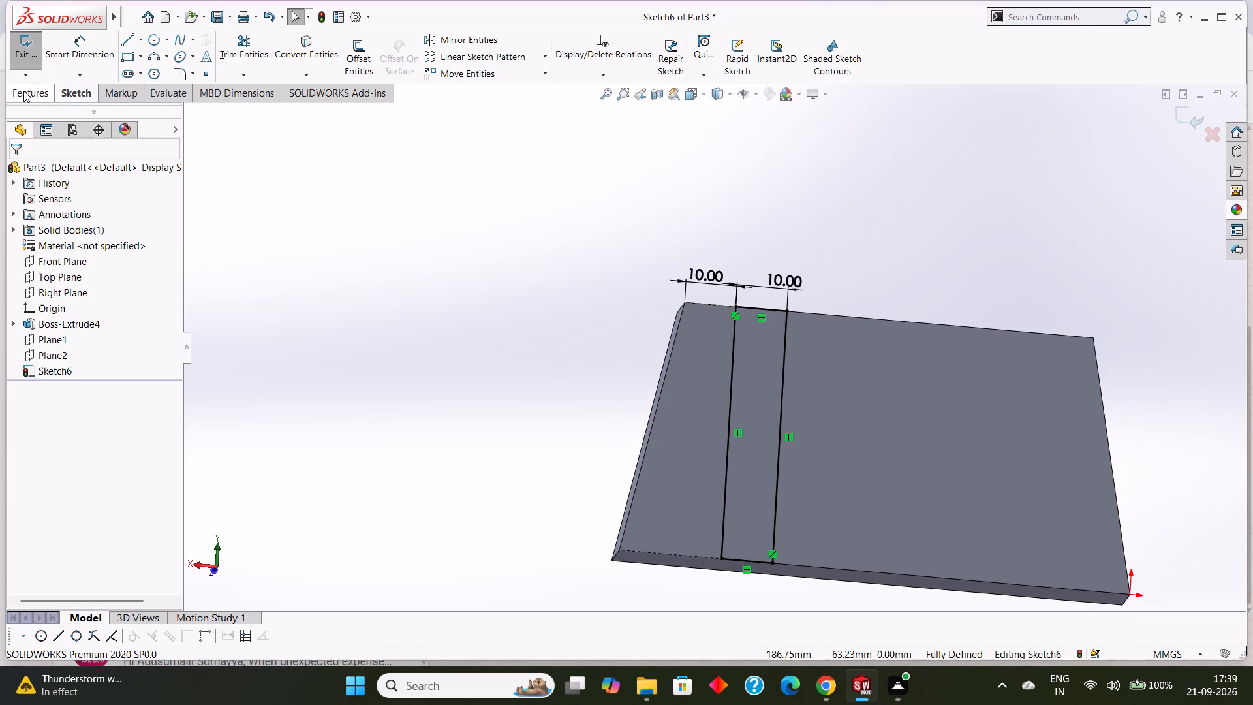
left_click(34, 53)
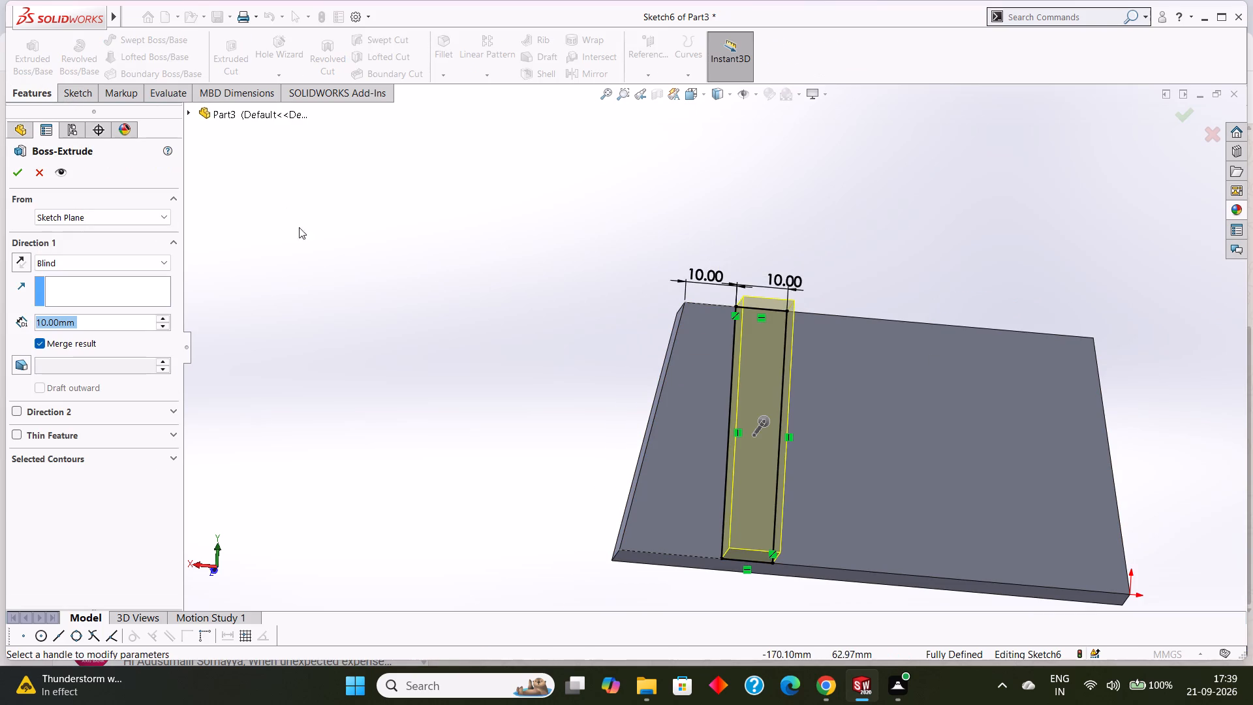
scroll(337, 283, "up", 1)
type("40")
key("Return")
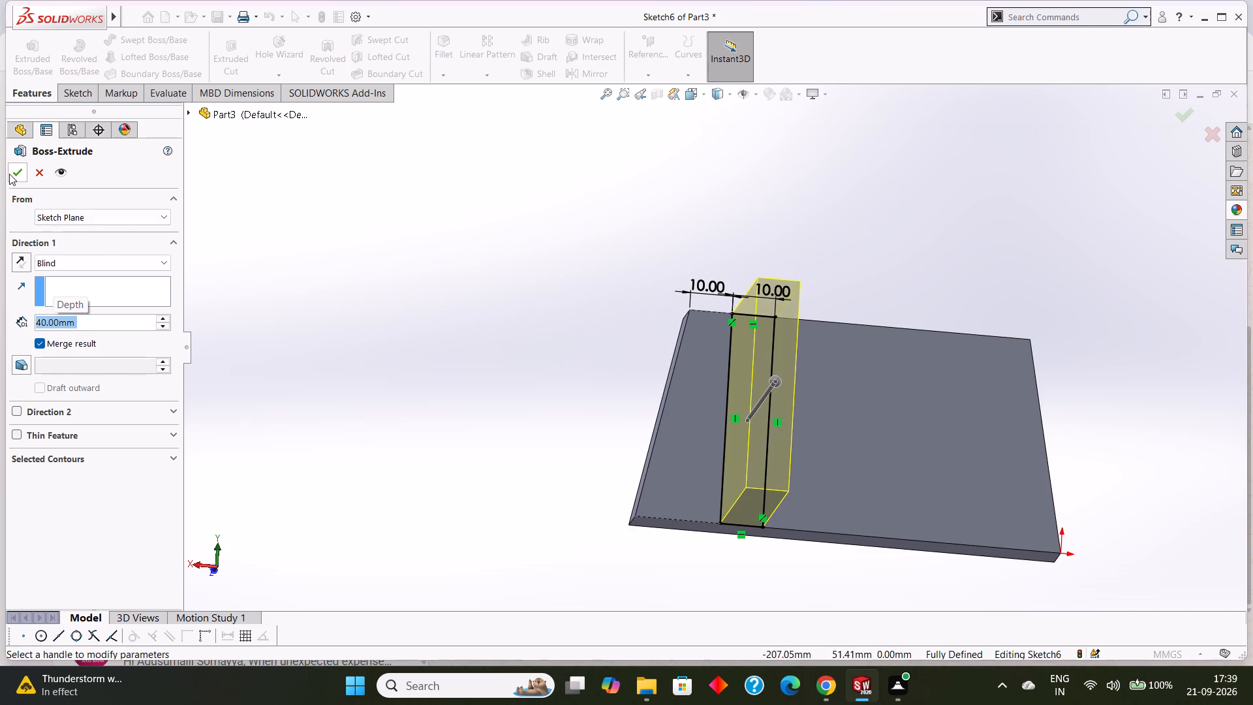
left_click(9, 174)
left_click(395, 377)
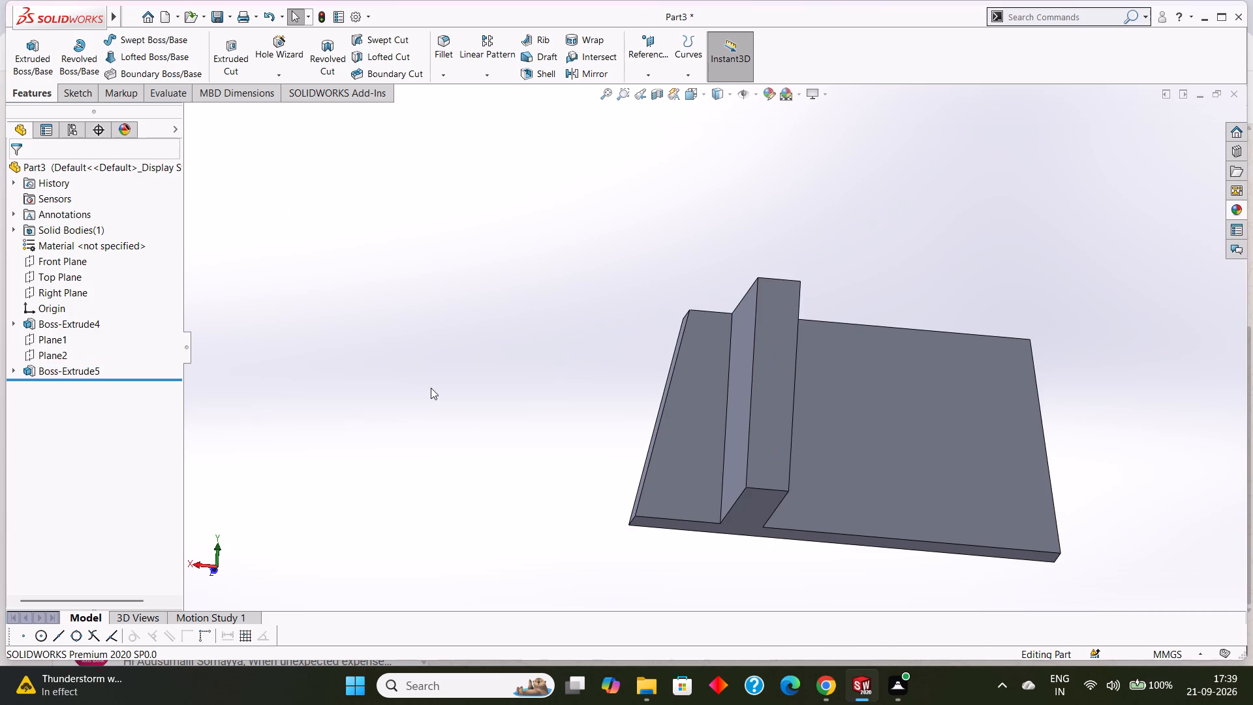
Start a sketch on the upright wall's large face nearest the plate's slanted end, viewed normal to that face.
middle_click_drag(431, 388, 457, 346)
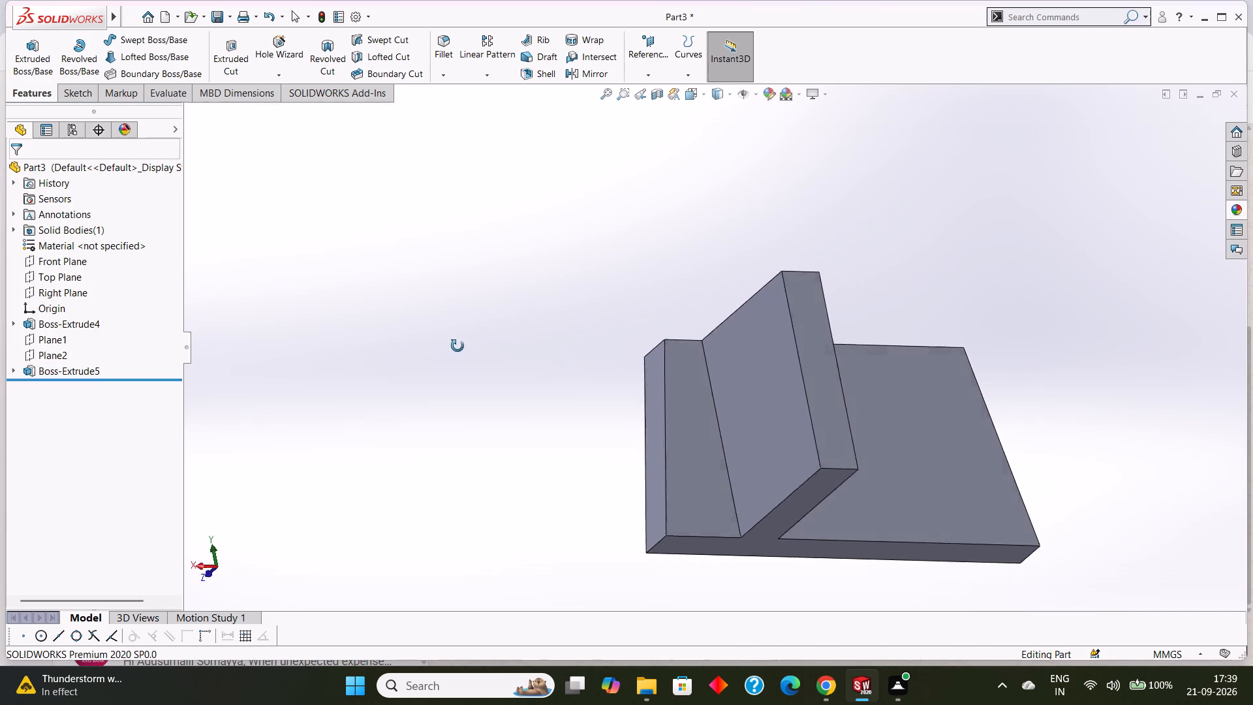
middle_click_drag(457, 346, 483, 296)
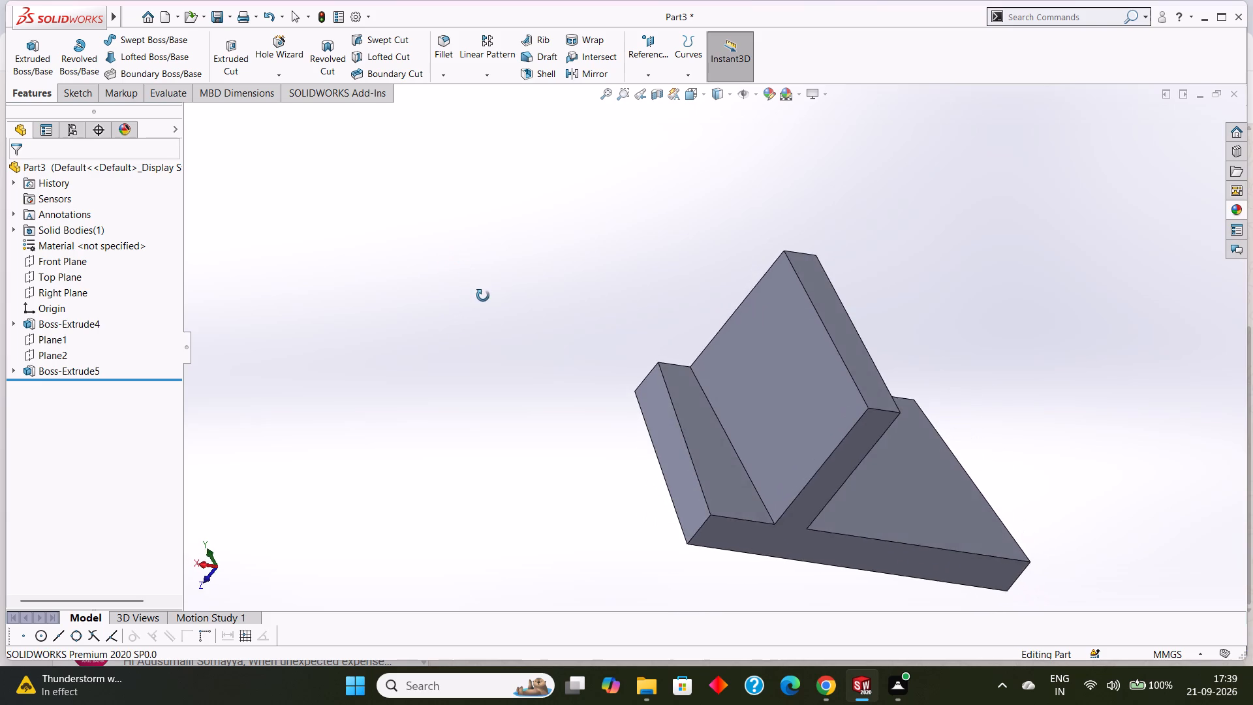
middle_click_drag(483, 296, 484, 321)
left_click(764, 357)
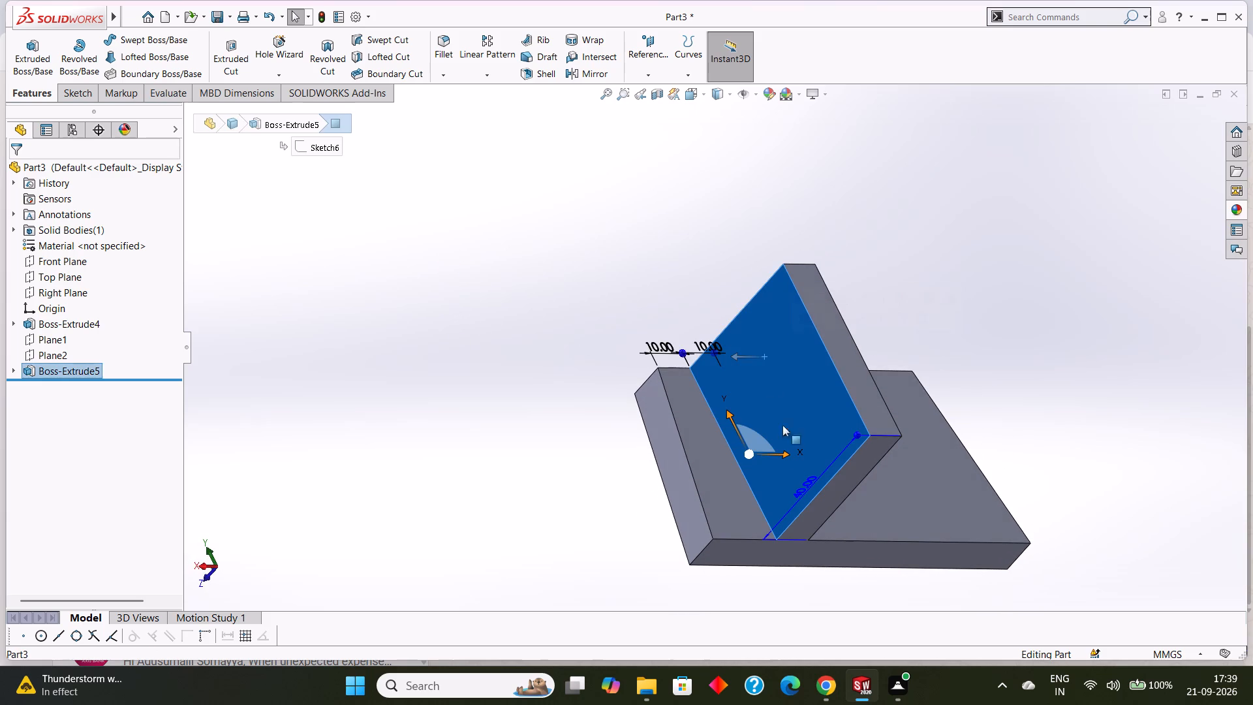
key("ctrl+8")
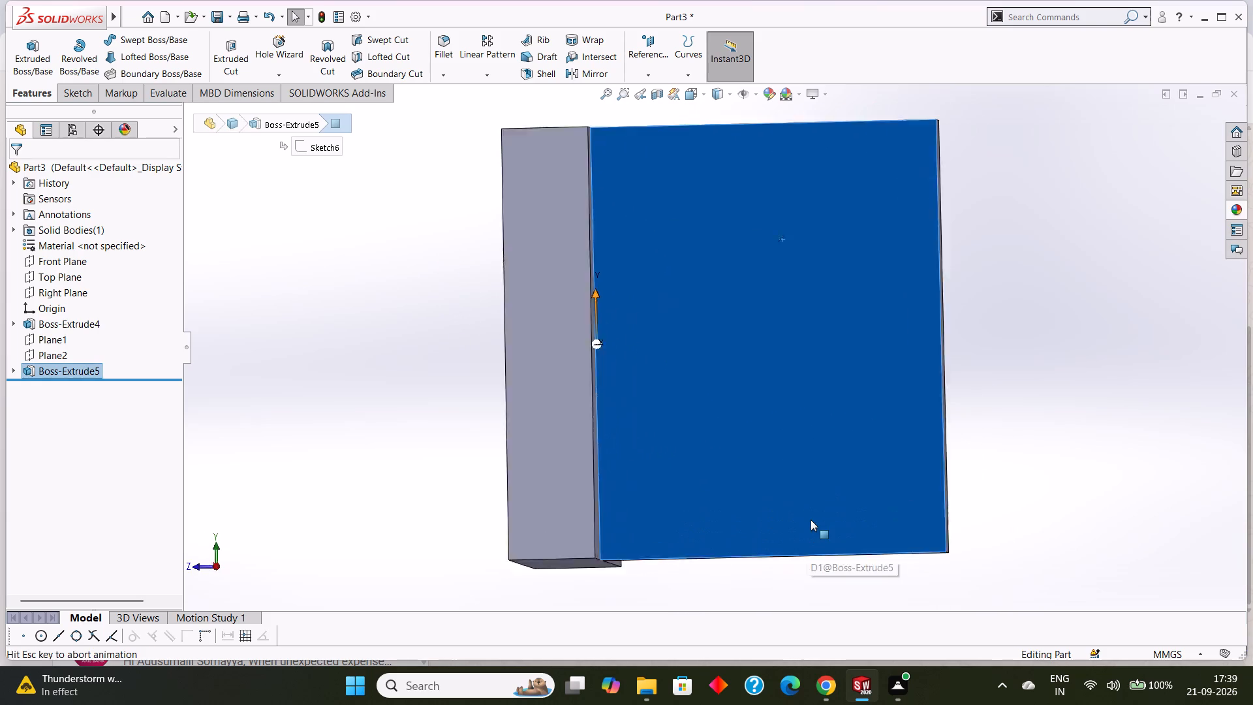
right_click(802, 382)
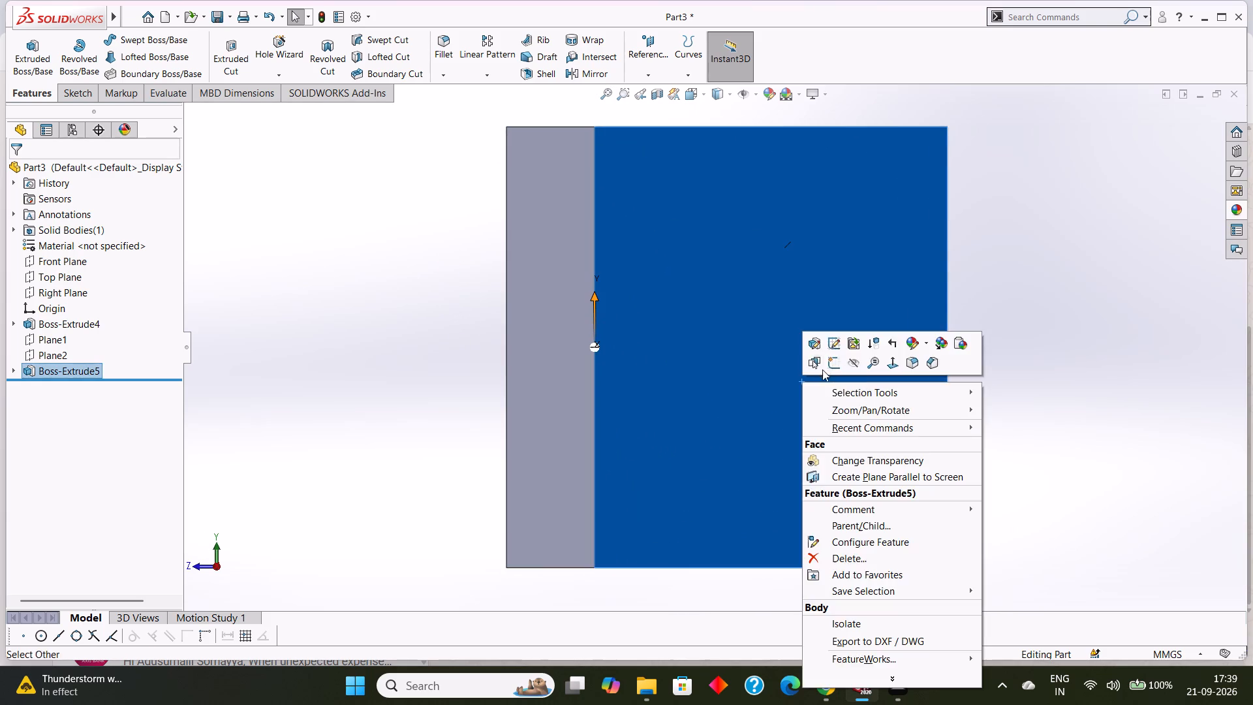
left_click(836, 360)
key("Escape")
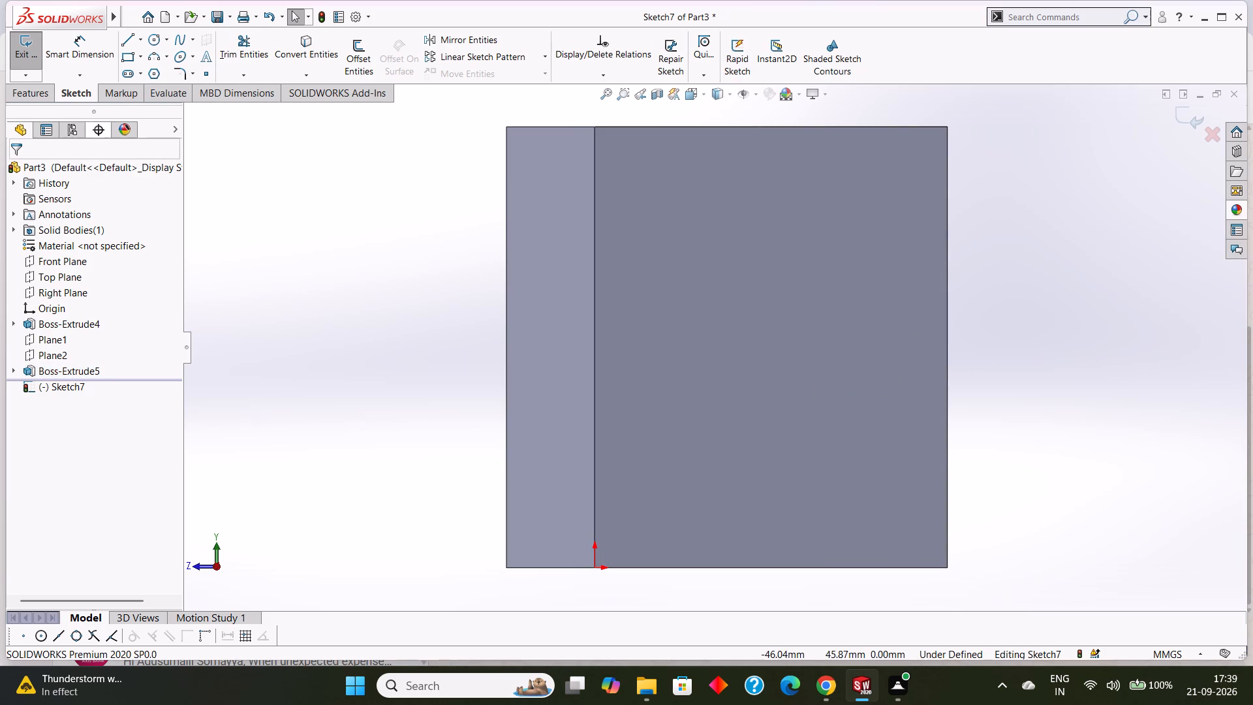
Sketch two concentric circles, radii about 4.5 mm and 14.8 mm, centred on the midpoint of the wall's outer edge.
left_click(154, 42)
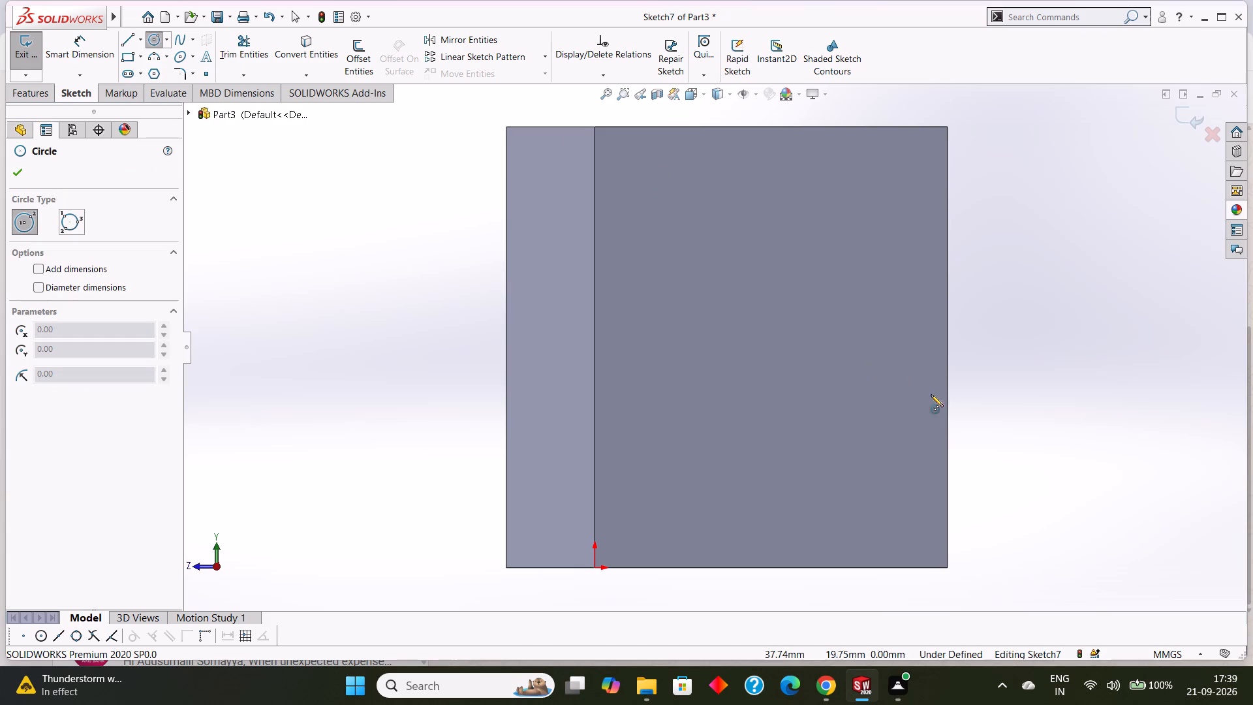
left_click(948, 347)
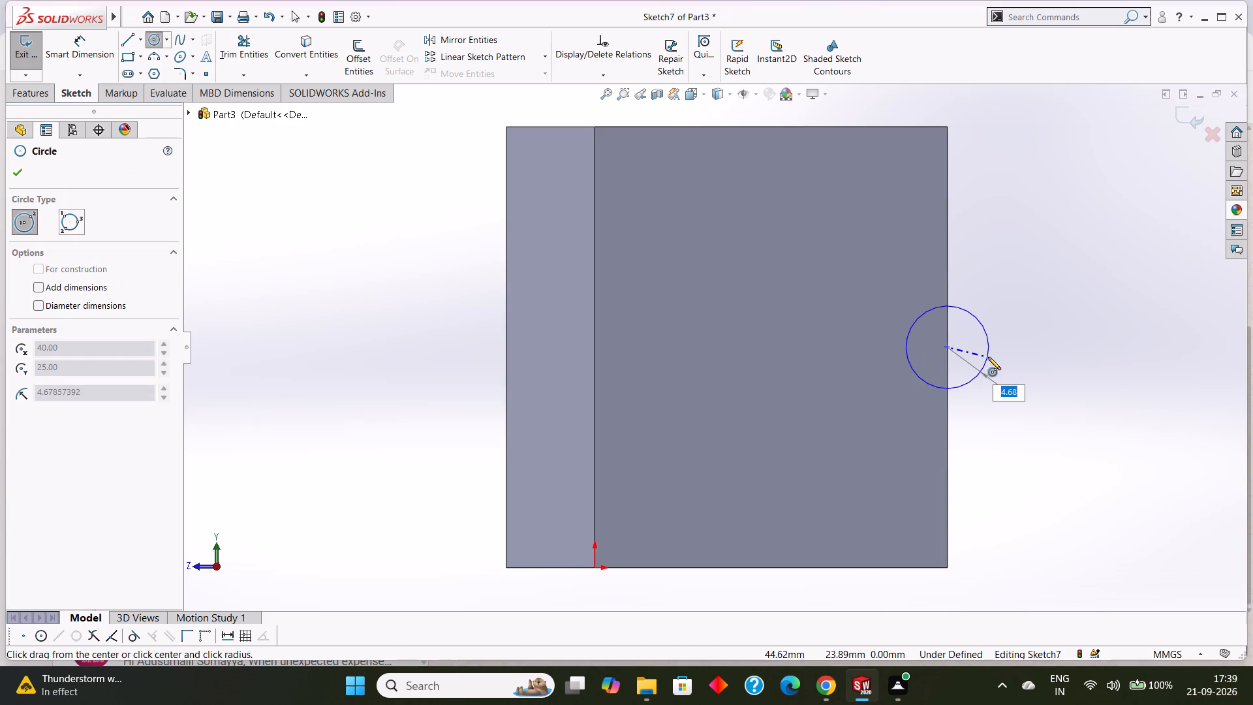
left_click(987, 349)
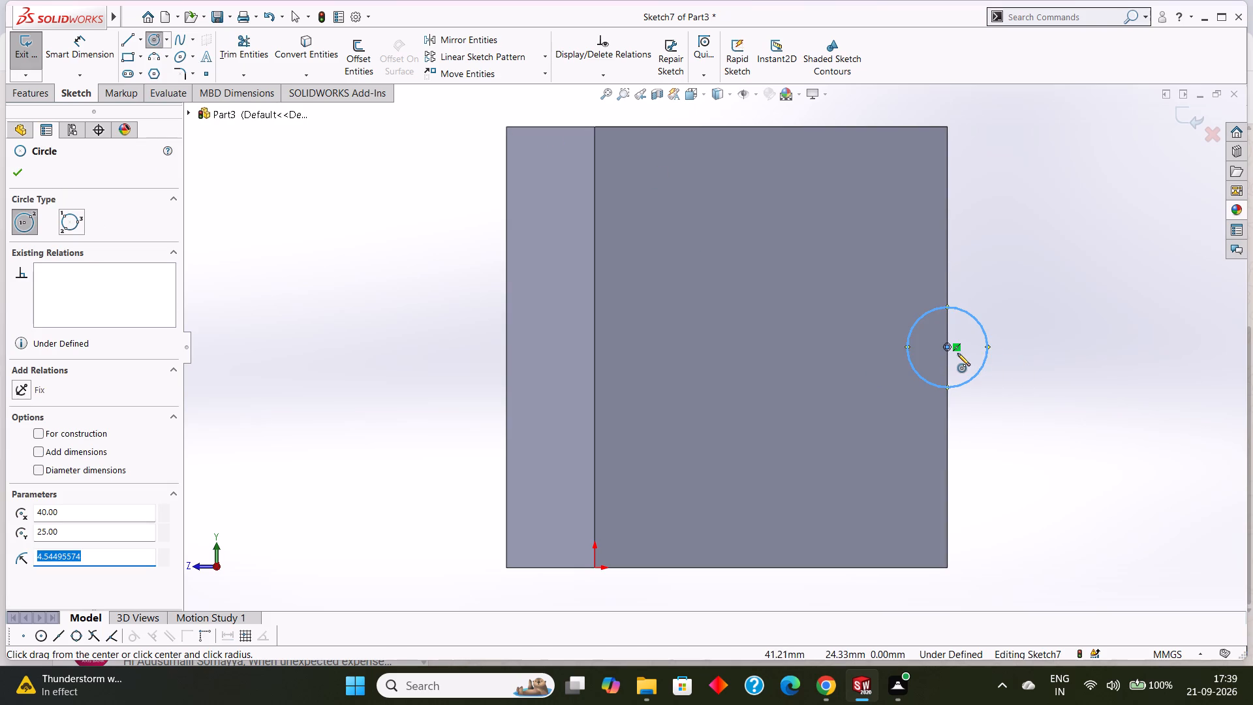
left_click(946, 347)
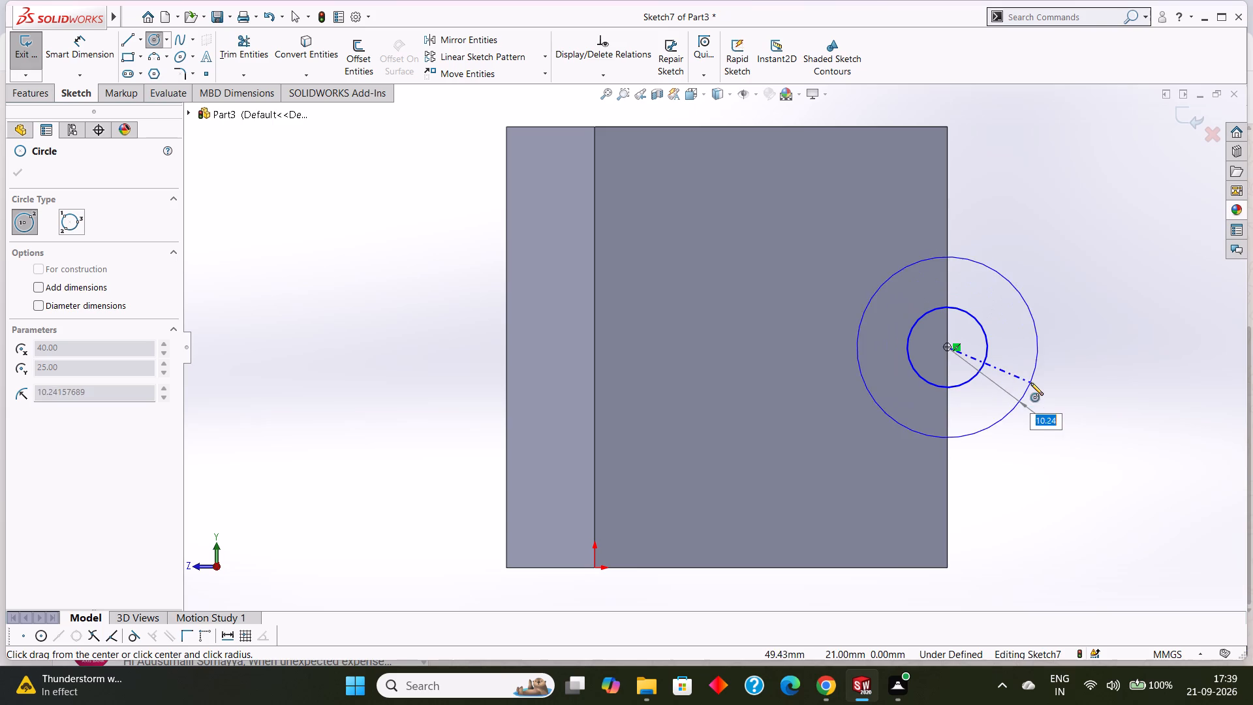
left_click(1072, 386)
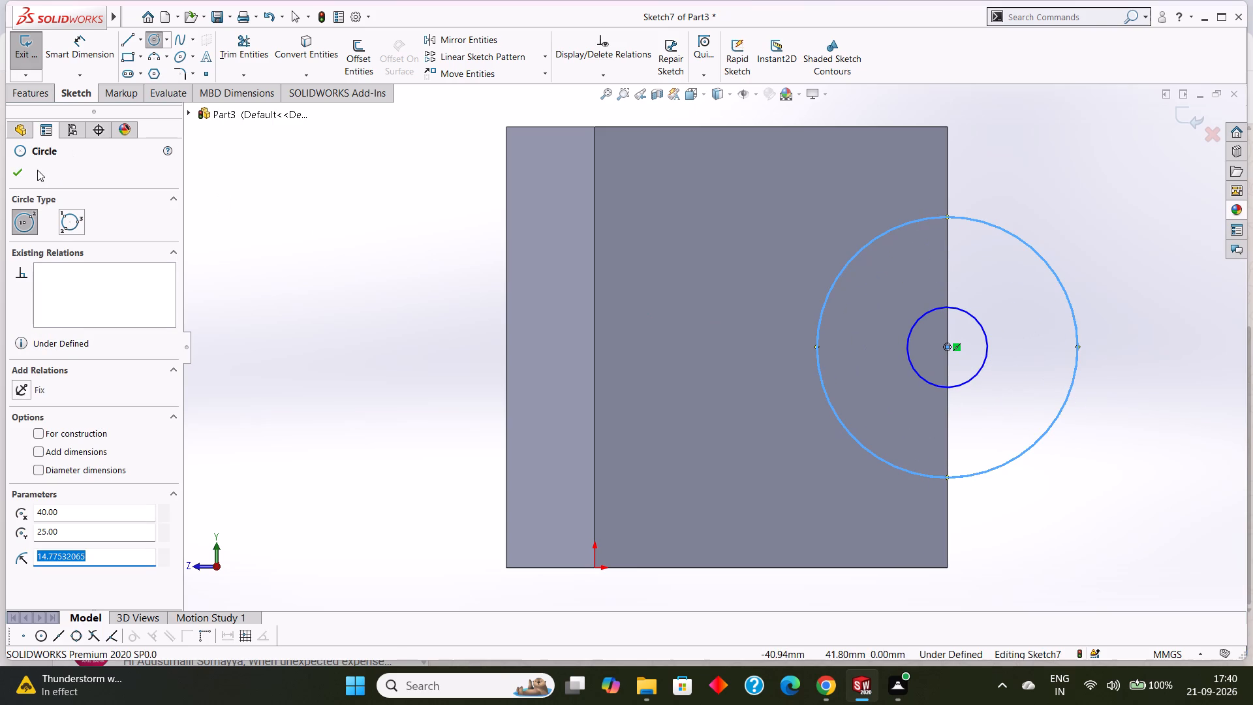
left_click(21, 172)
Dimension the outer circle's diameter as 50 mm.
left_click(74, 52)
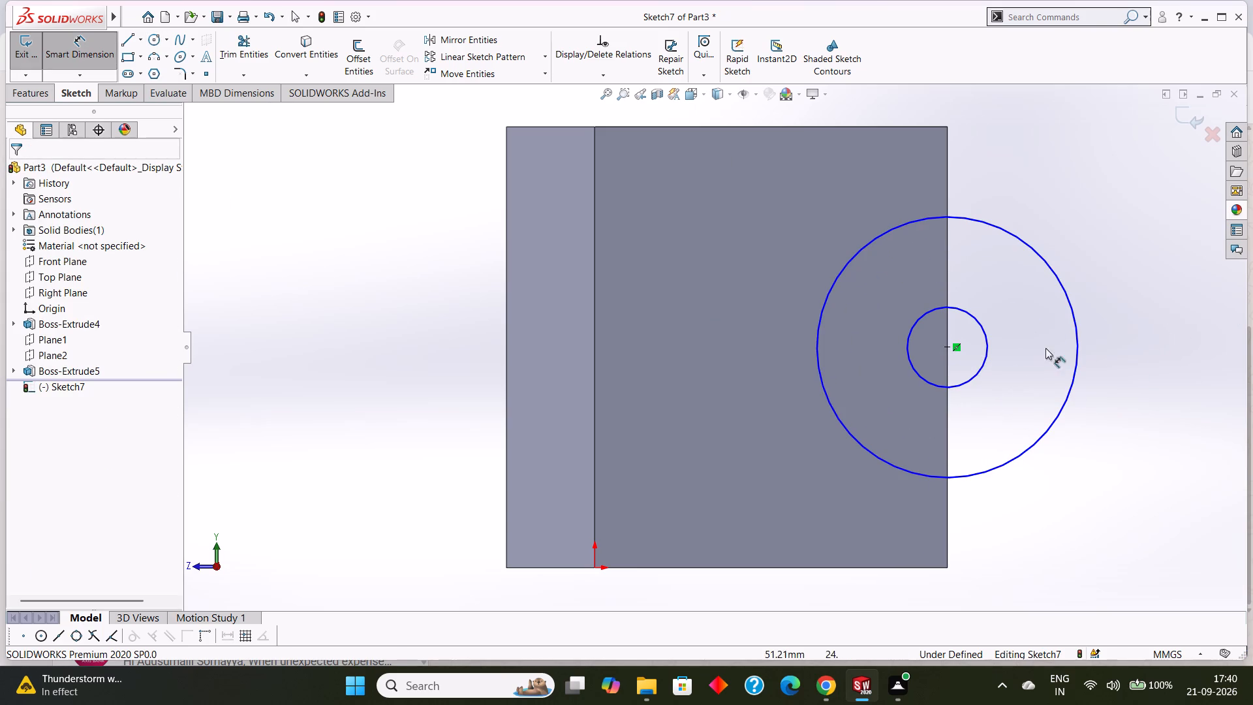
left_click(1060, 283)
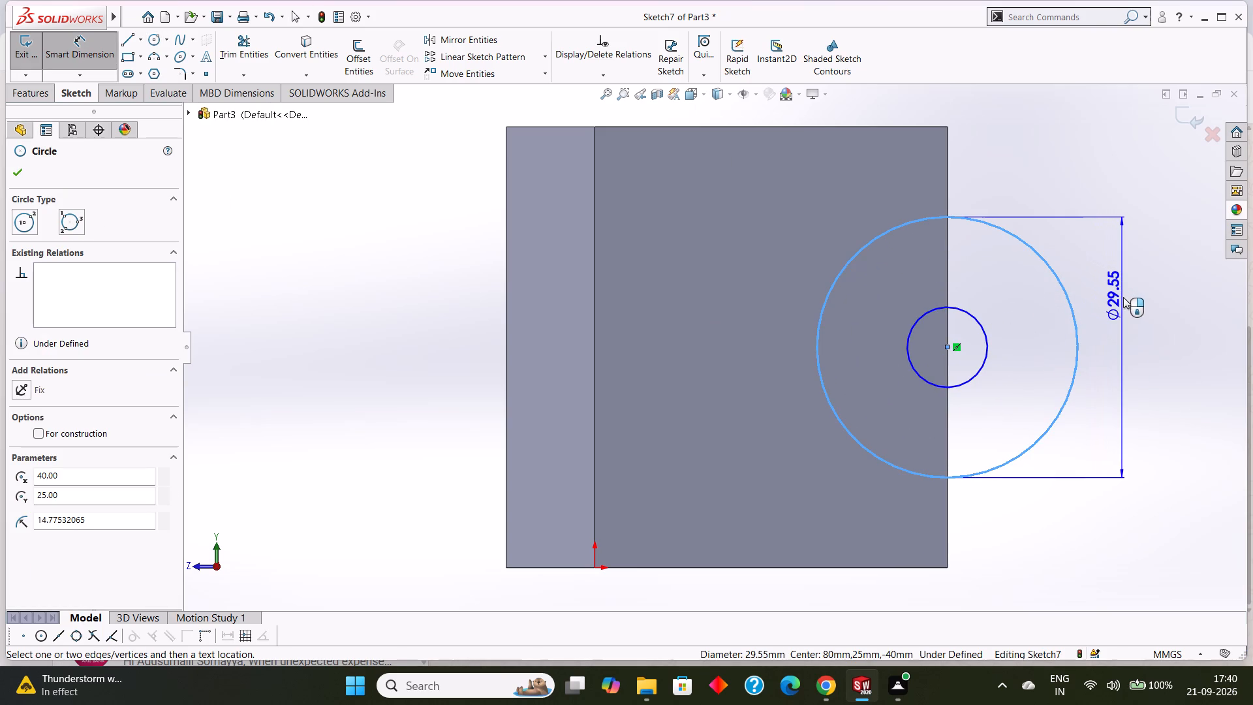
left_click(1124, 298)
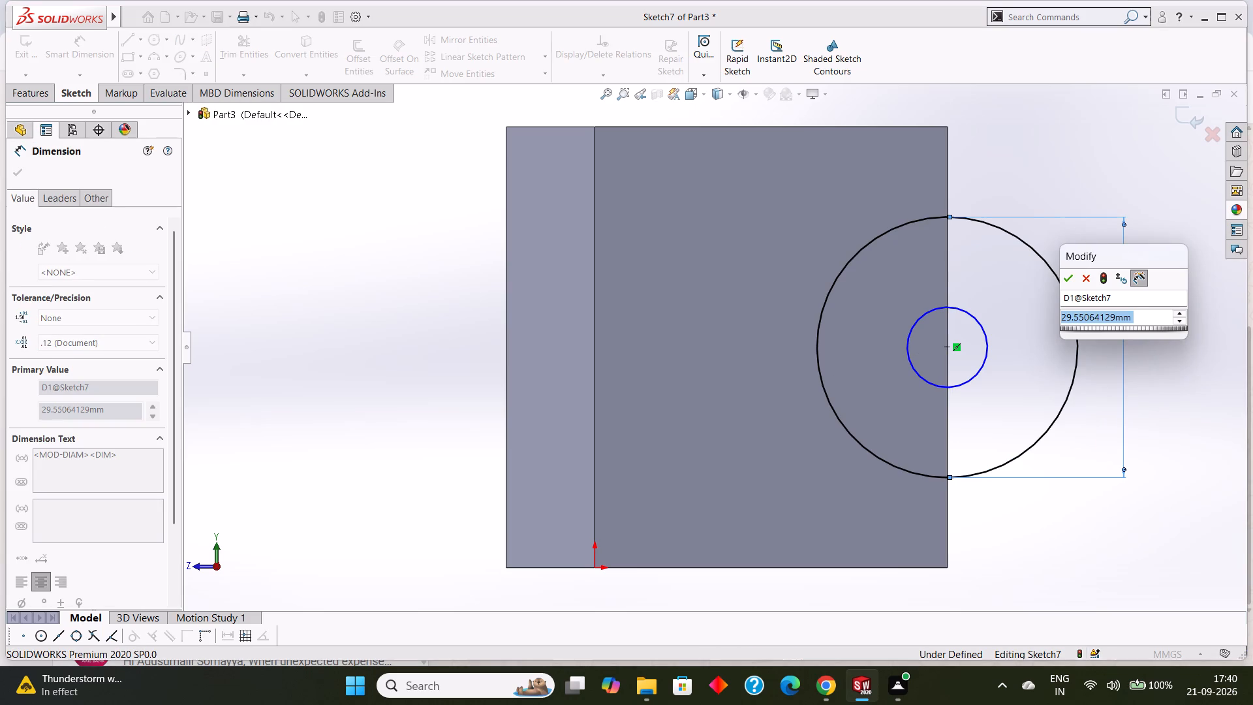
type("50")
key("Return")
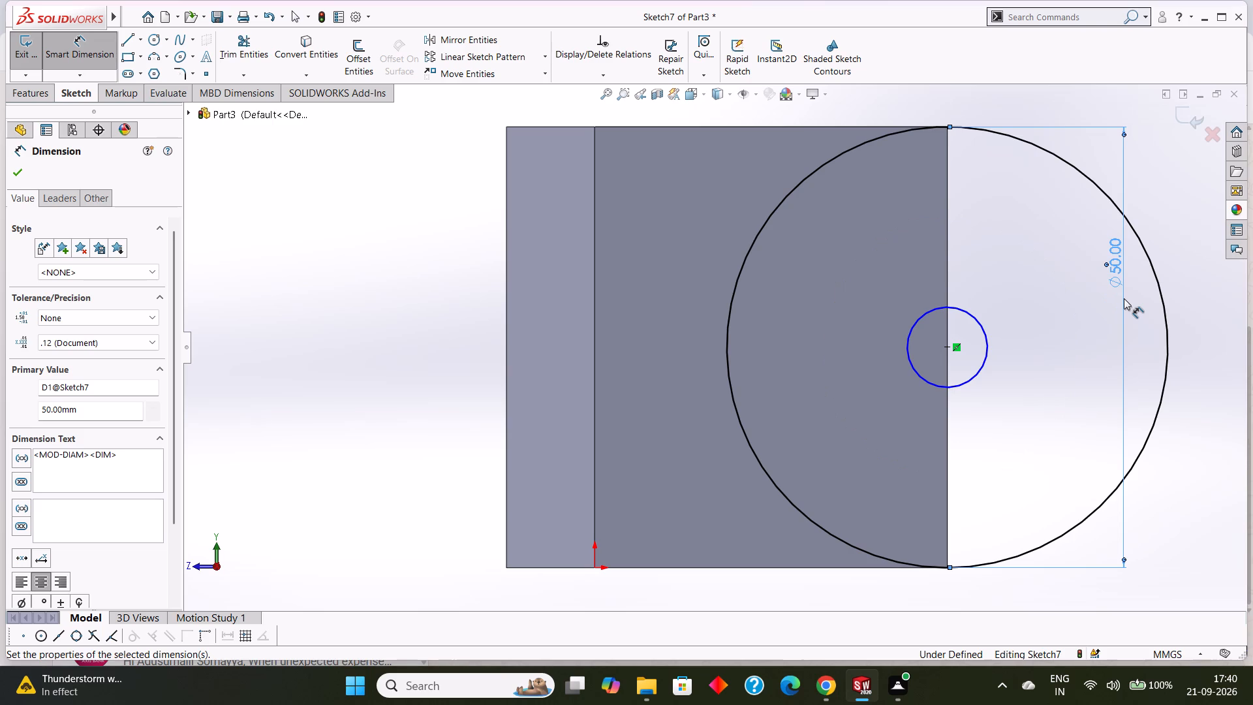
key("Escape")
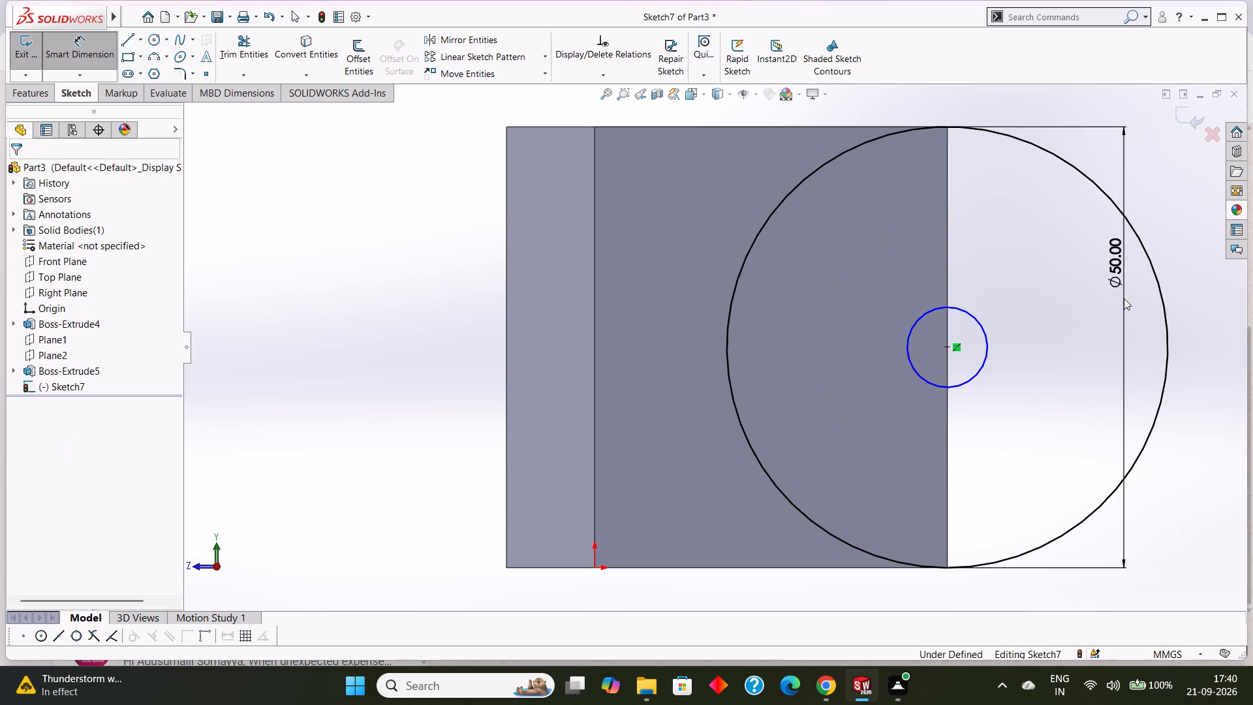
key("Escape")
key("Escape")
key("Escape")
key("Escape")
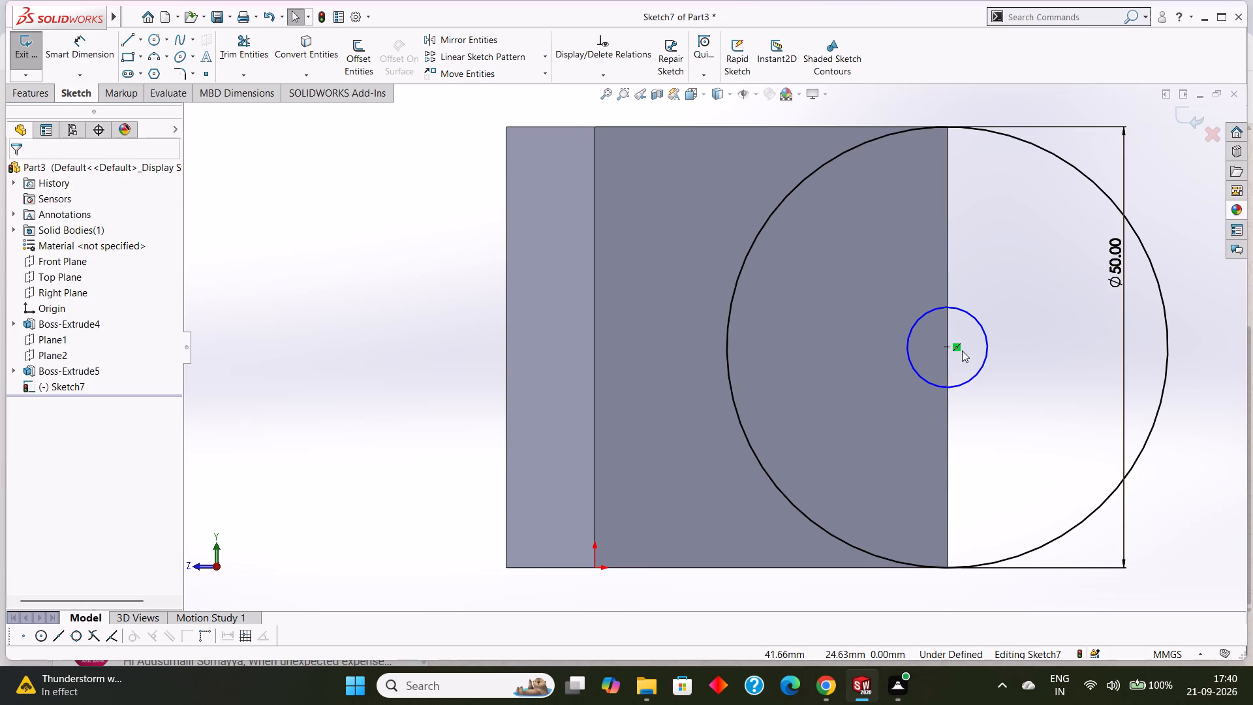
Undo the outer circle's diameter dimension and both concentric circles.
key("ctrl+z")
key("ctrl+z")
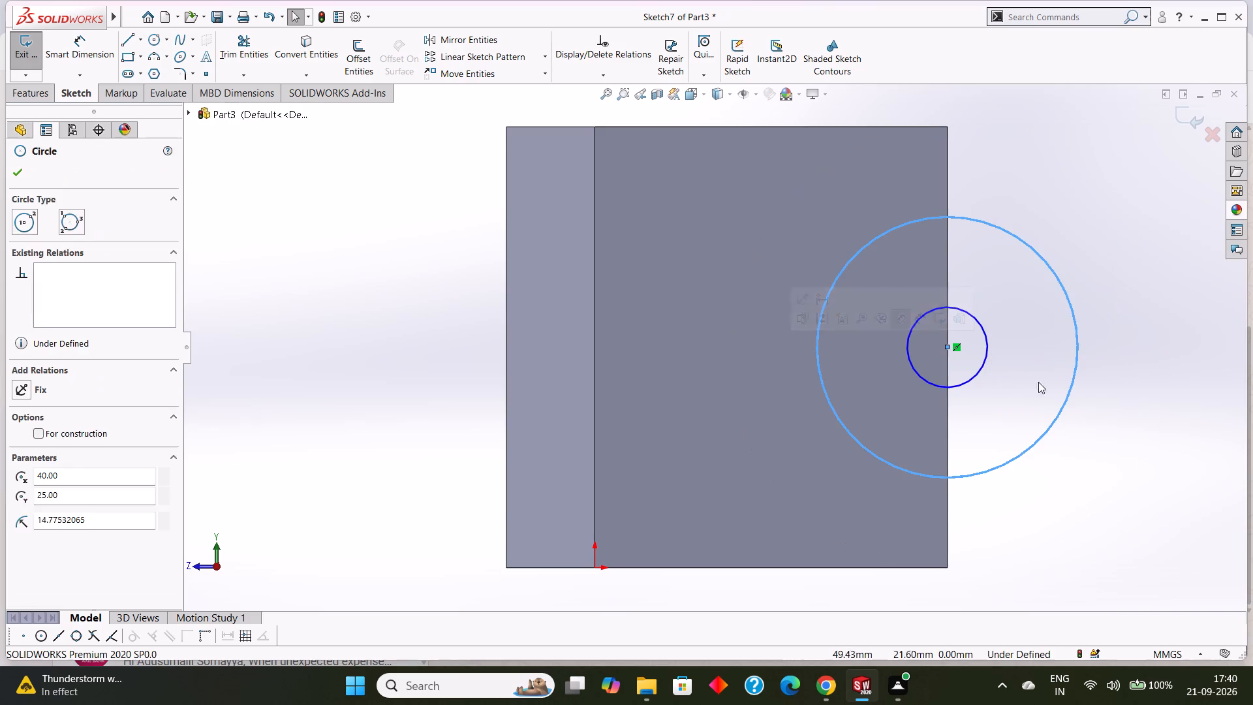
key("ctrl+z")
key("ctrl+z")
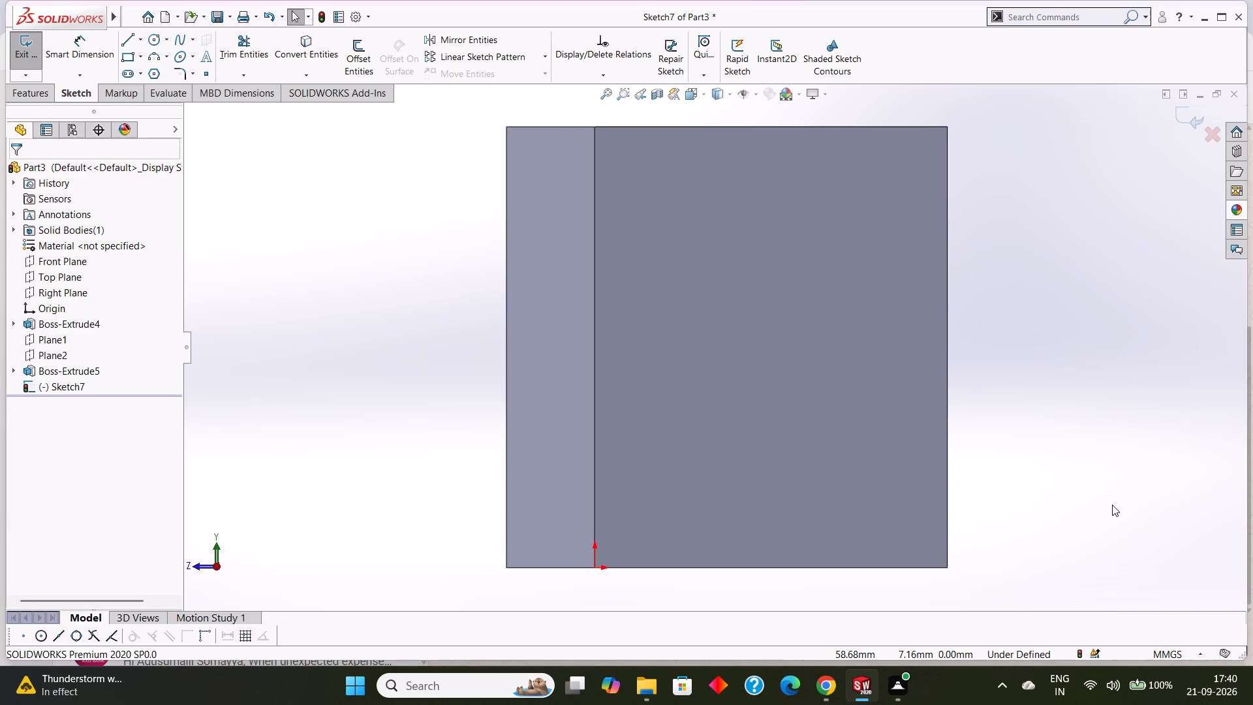
Examine the plate and upright wall from several angles and normal to the wall's large face.
middle_click_drag(1112, 505, 1030, 434)
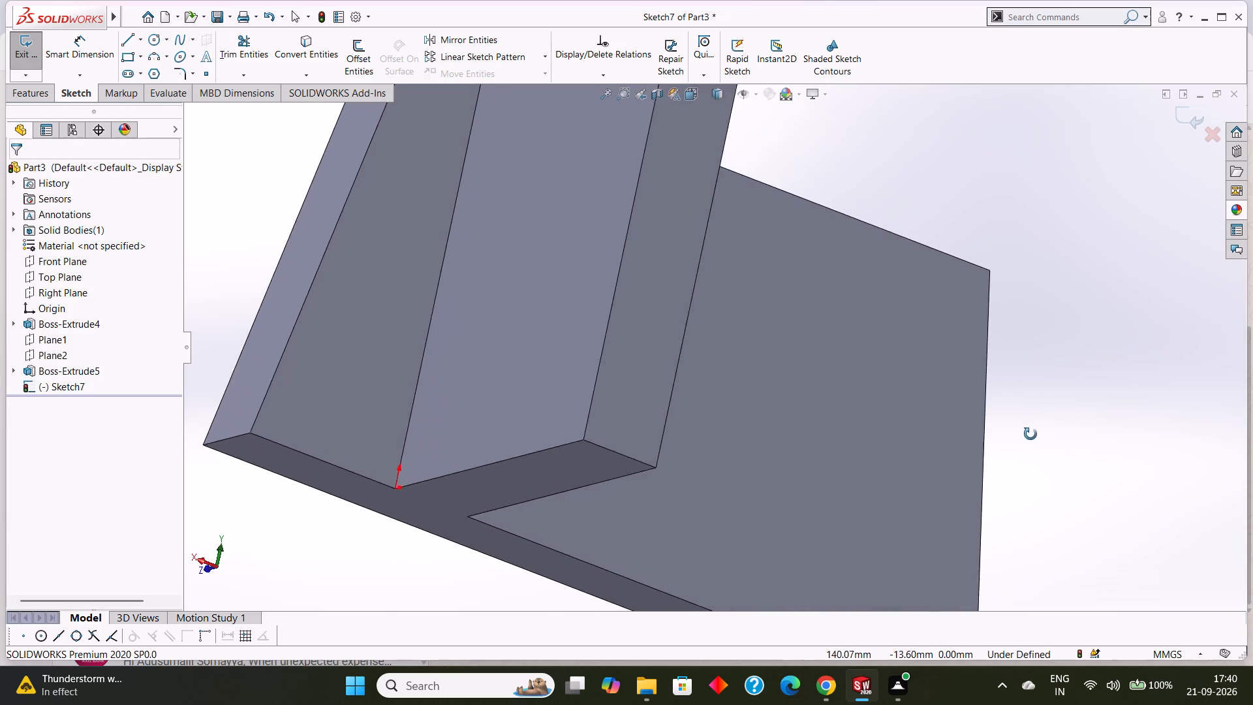
middle_click_drag(1030, 434, 1016, 424)
scroll(1016, 424, "up", 4)
middle_click_drag(1008, 414, 1008, 369)
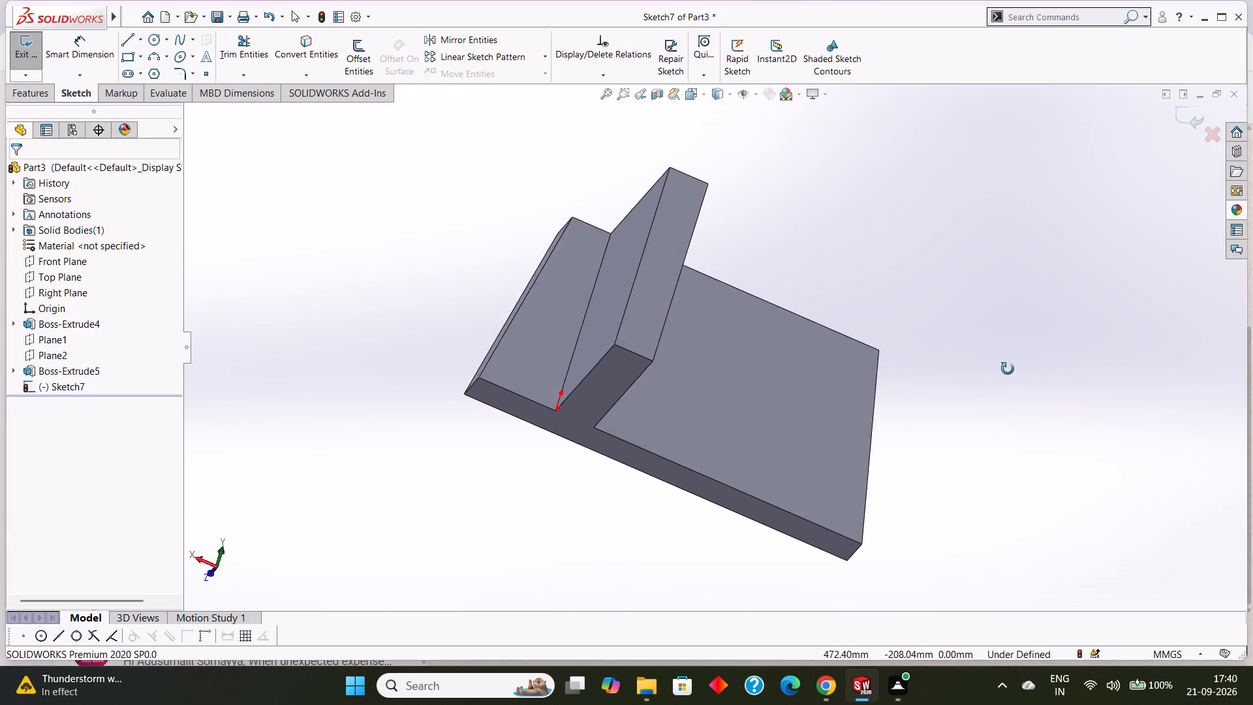
middle_click_drag(1008, 369, 1130, 495)
middle_click_drag(883, 225, 882, 225)
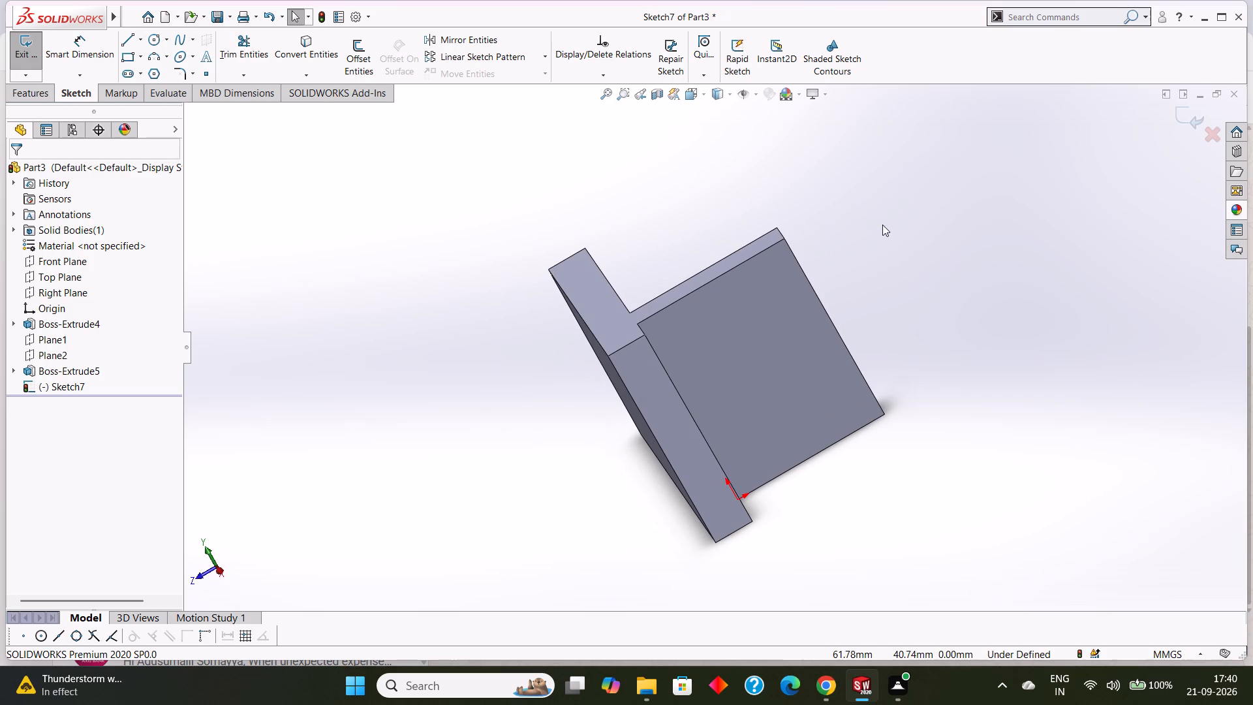
middle_click_drag(882, 225, 852, 206)
left_click(766, 315)
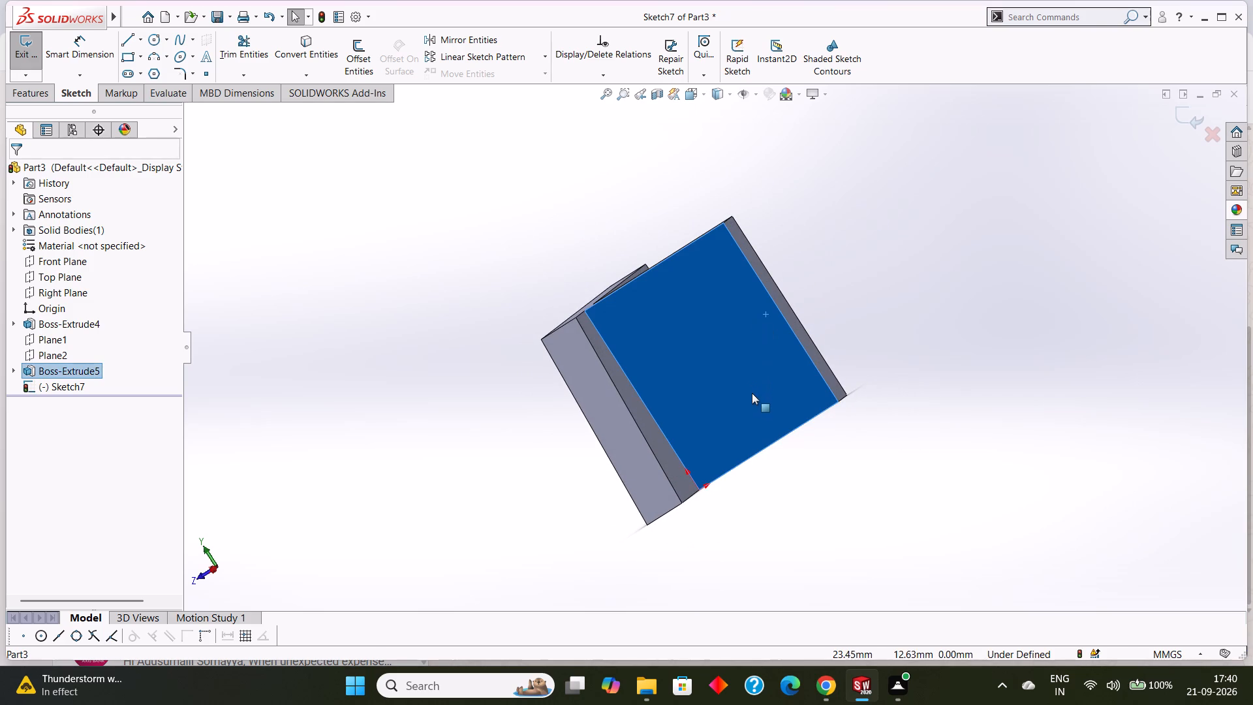
key("ctrl+8")
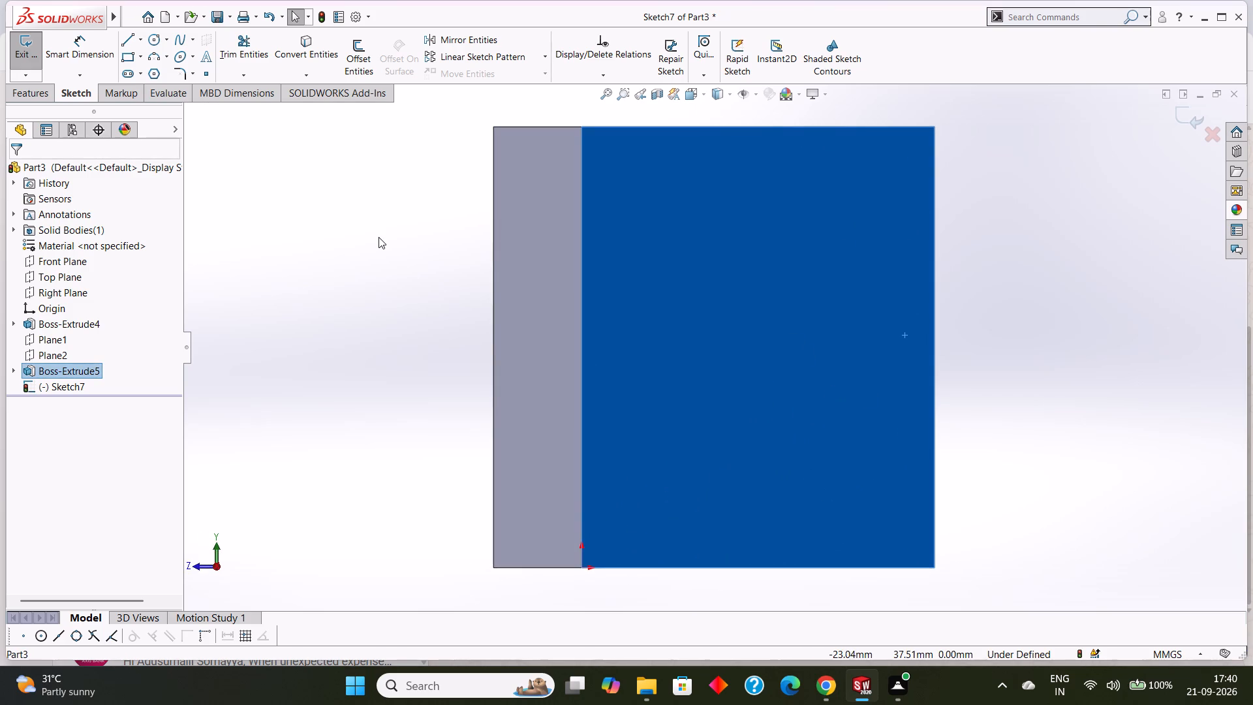
key("Escape")
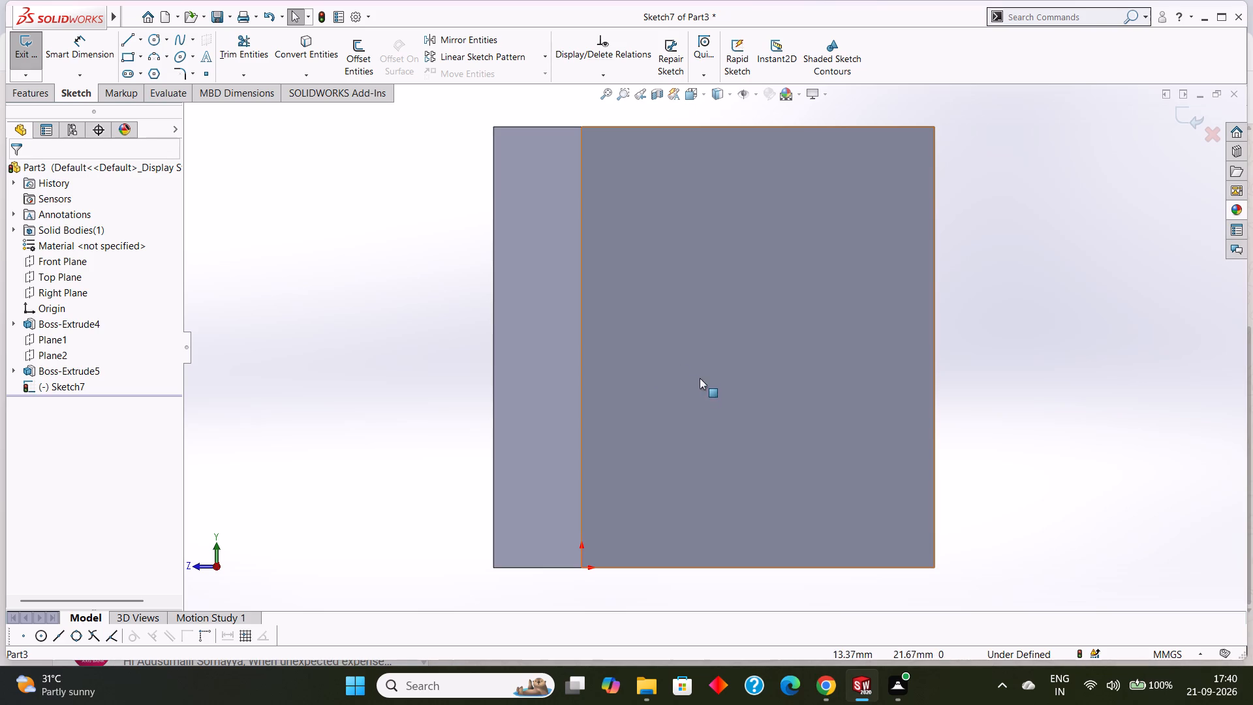
middle_click_drag(1098, 373, 1013, 348)
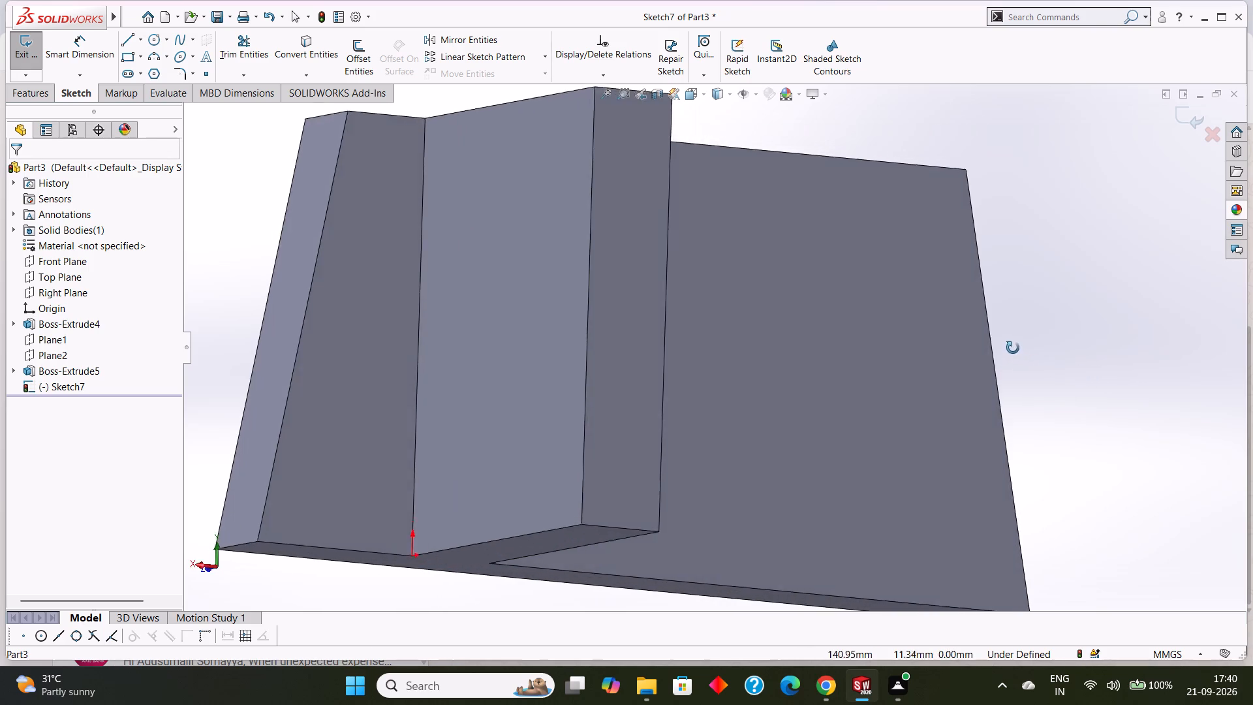
middle_click_drag(1013, 348, 1013, 346)
scroll(1013, 346, "up", 4)
middle_click_drag(990, 364, 967, 350)
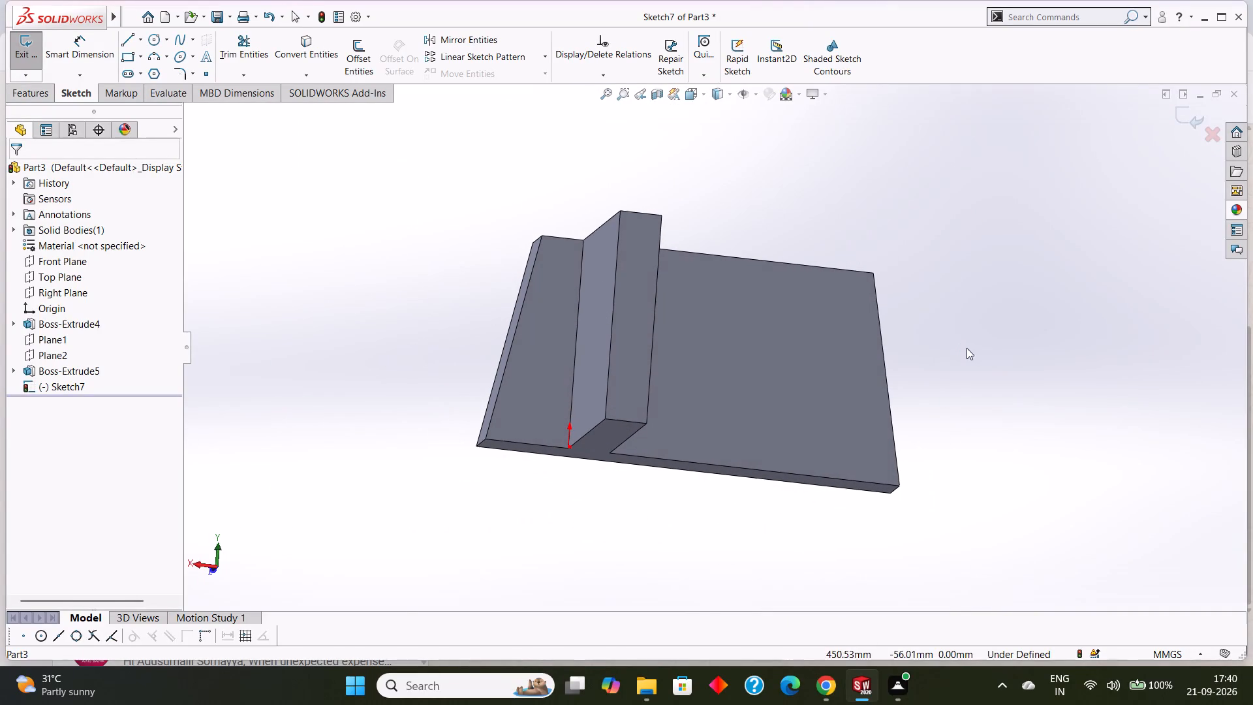
Undo the sketch on the wall's face and the wall's extrusion, going back into the rectangle's sketch on the plate.
key("ctrl+z")
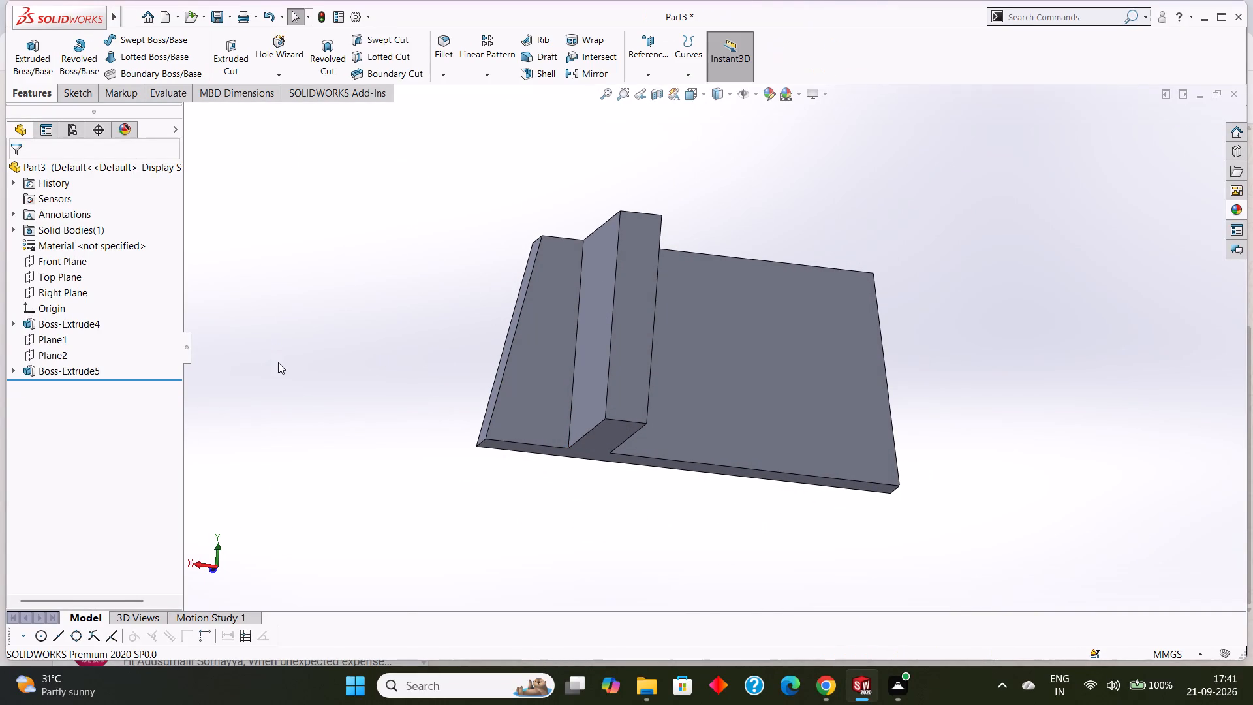
key("ctrl+z")
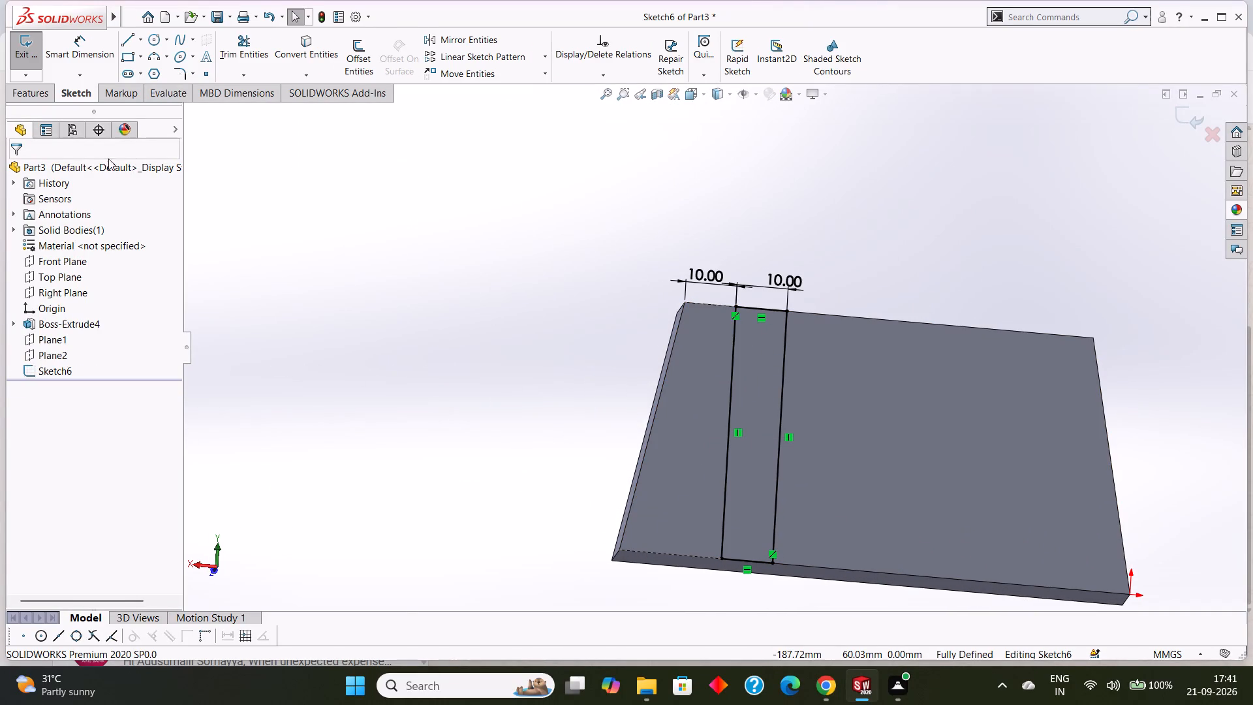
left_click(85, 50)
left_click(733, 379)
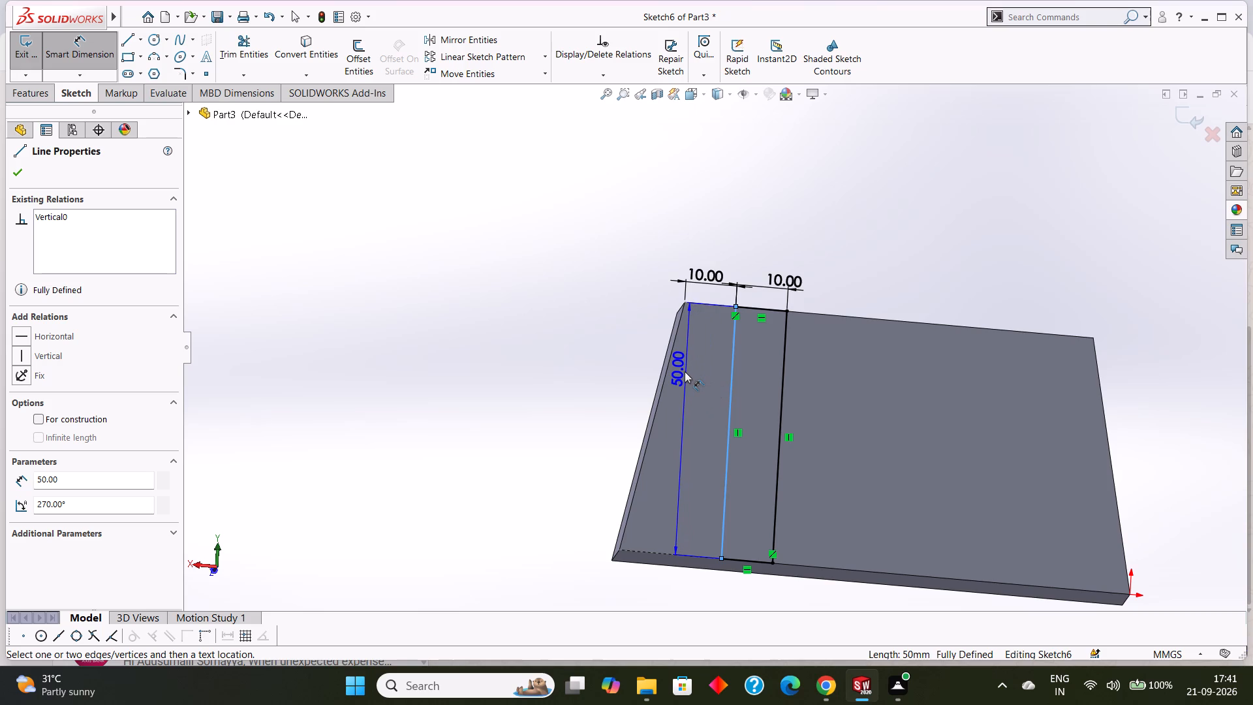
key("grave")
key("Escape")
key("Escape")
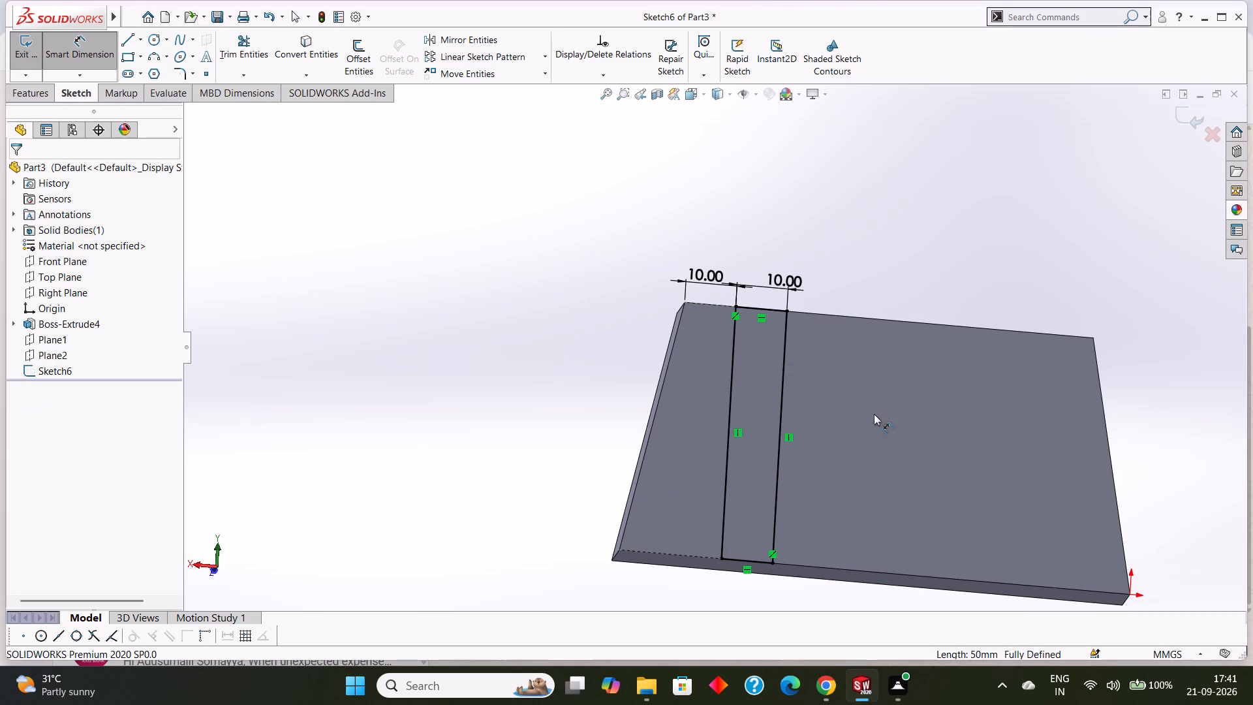
Undo the rectangle's dimensions, its alignment with the plate's edges and the rectangle itself in the plate's face sketch.
key("ctrl+z")
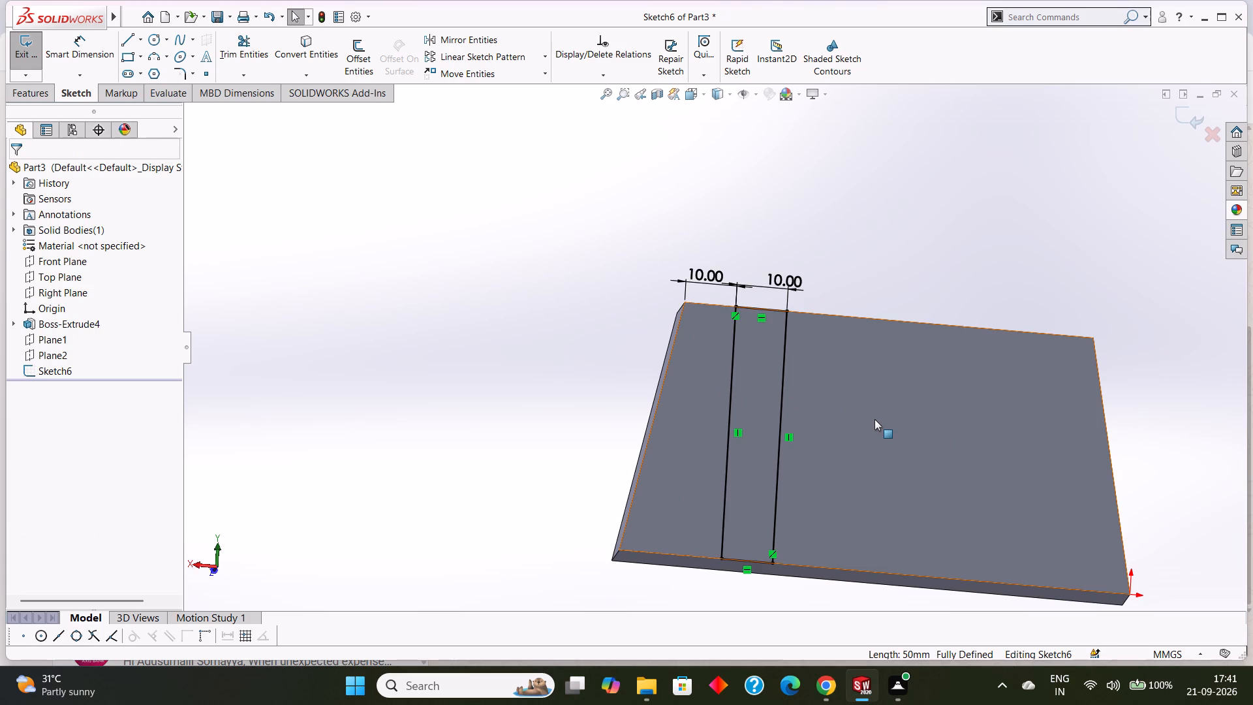
key("ctrl+z")
key("ctrl+z")
key("ctrl+z")
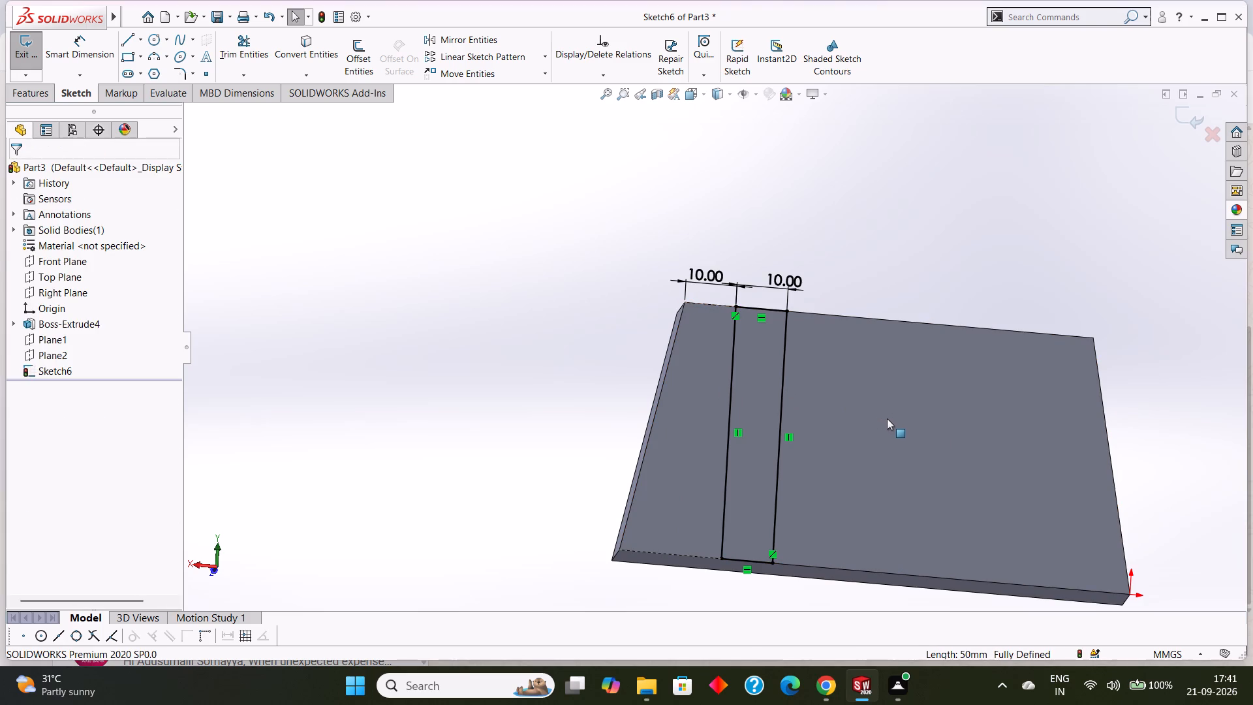
key("ctrl+z")
key("ctrl+z")
key("ctrl+z")
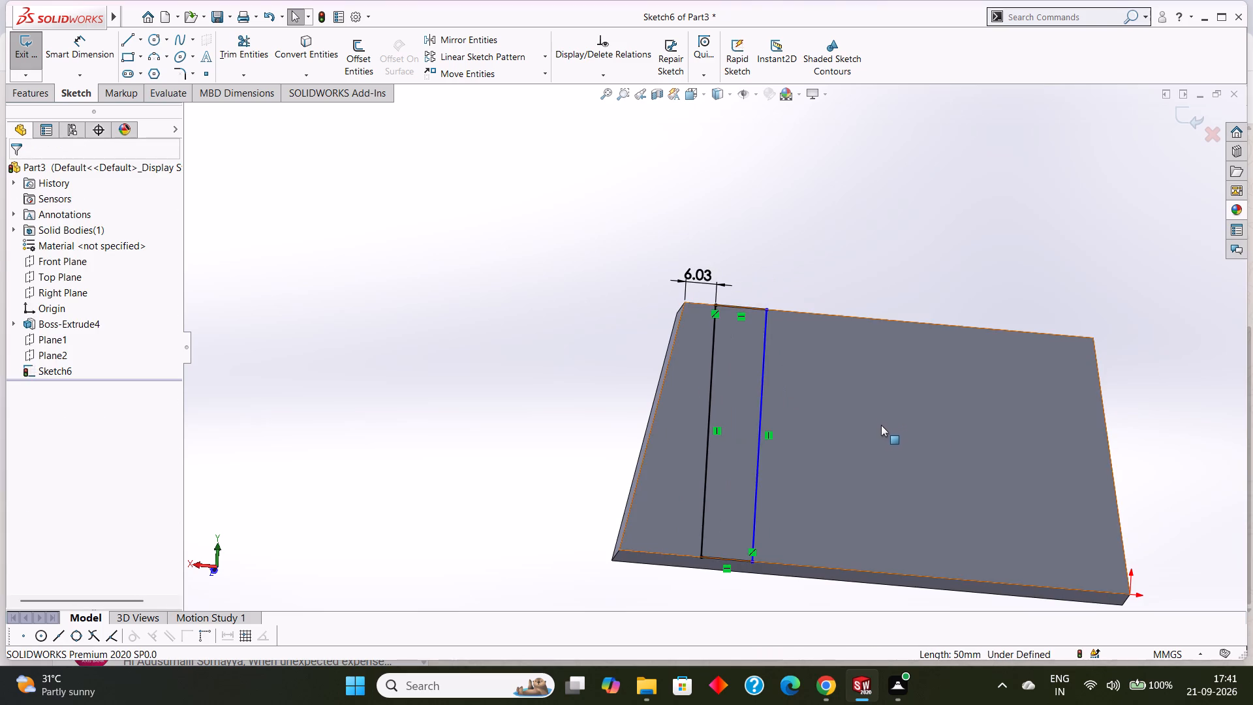
key("ctrl+z")
key("ctrl+z")
key("ctrl+z")
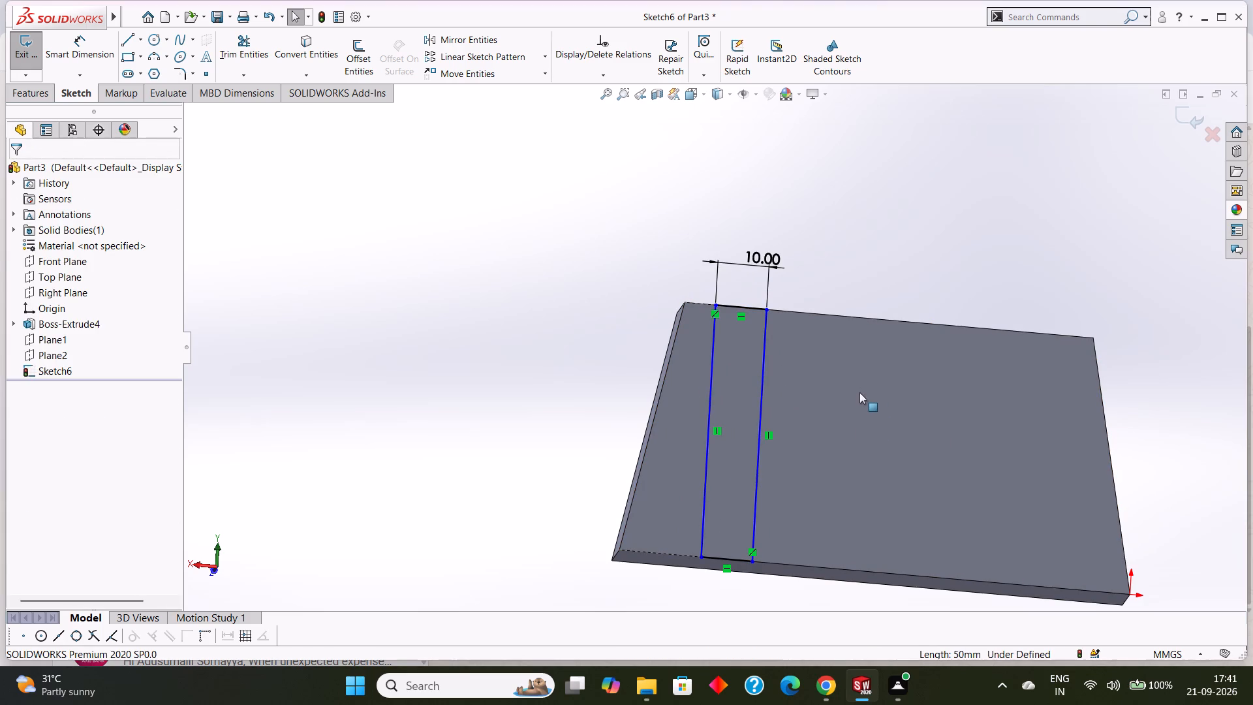
key("ctrl+z")
key("ctrl+z")
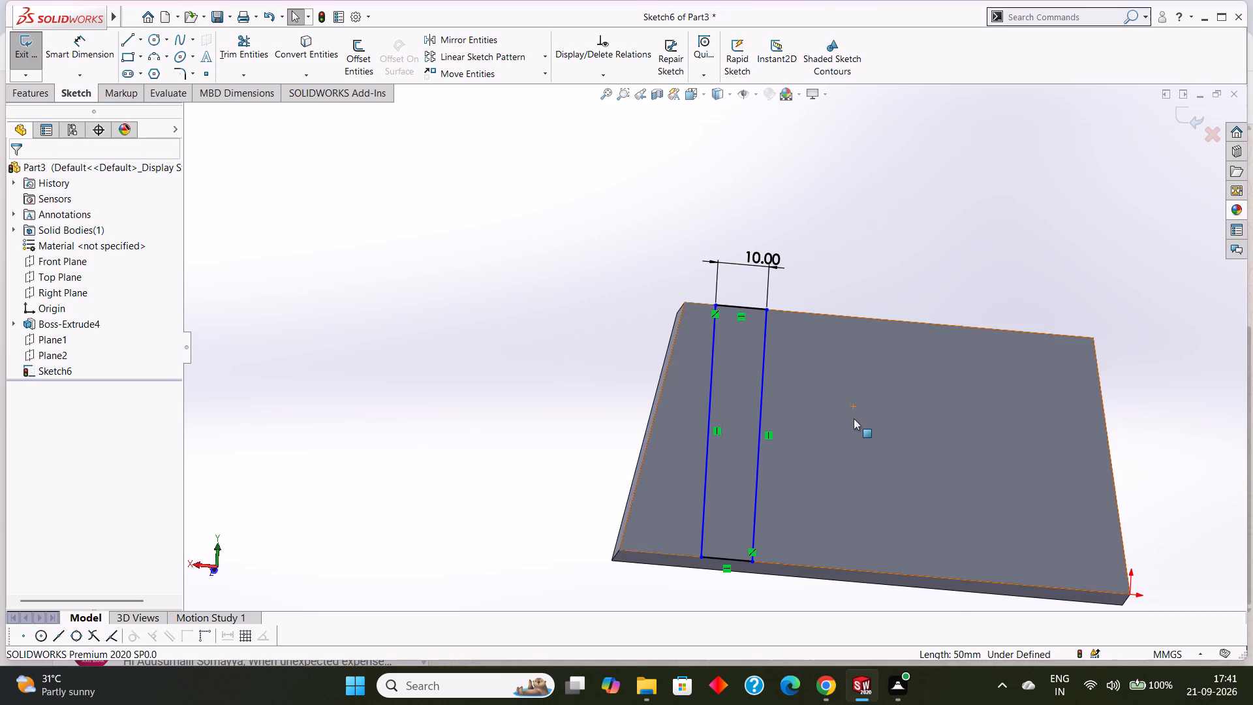
key("ctrl+z")
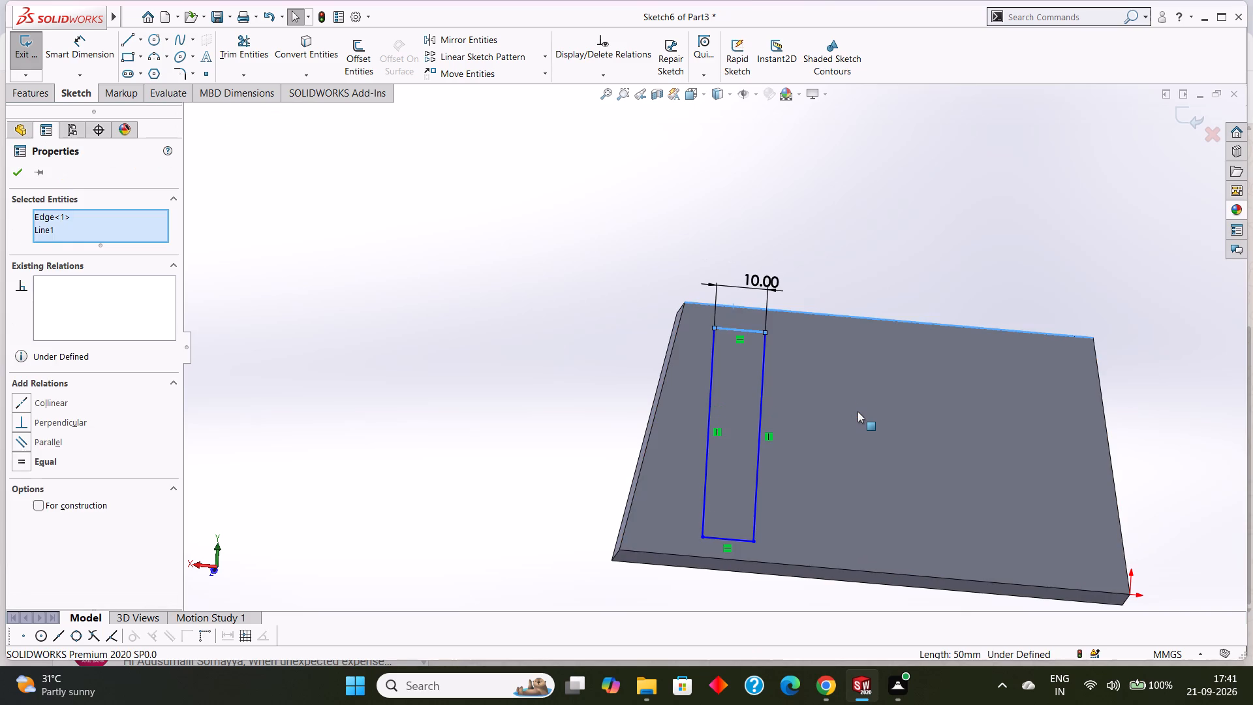
key("ctrl+z")
key("ctrl+z")
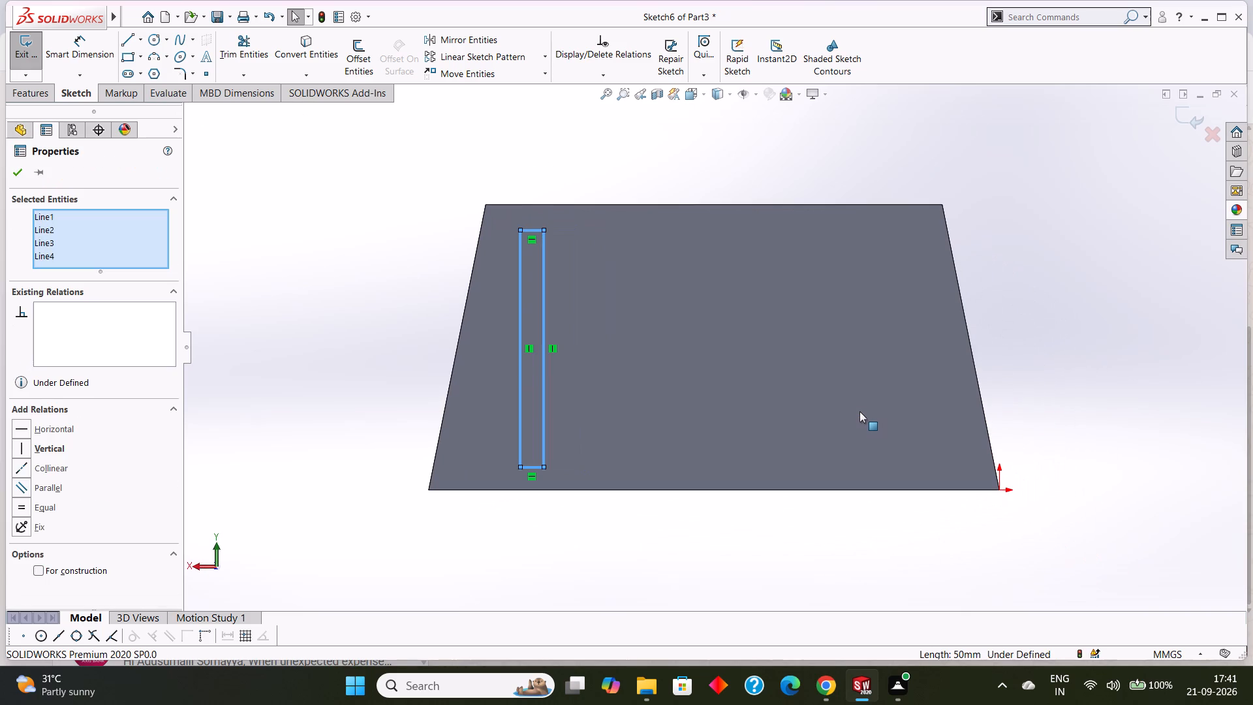
key("ctrl+z")
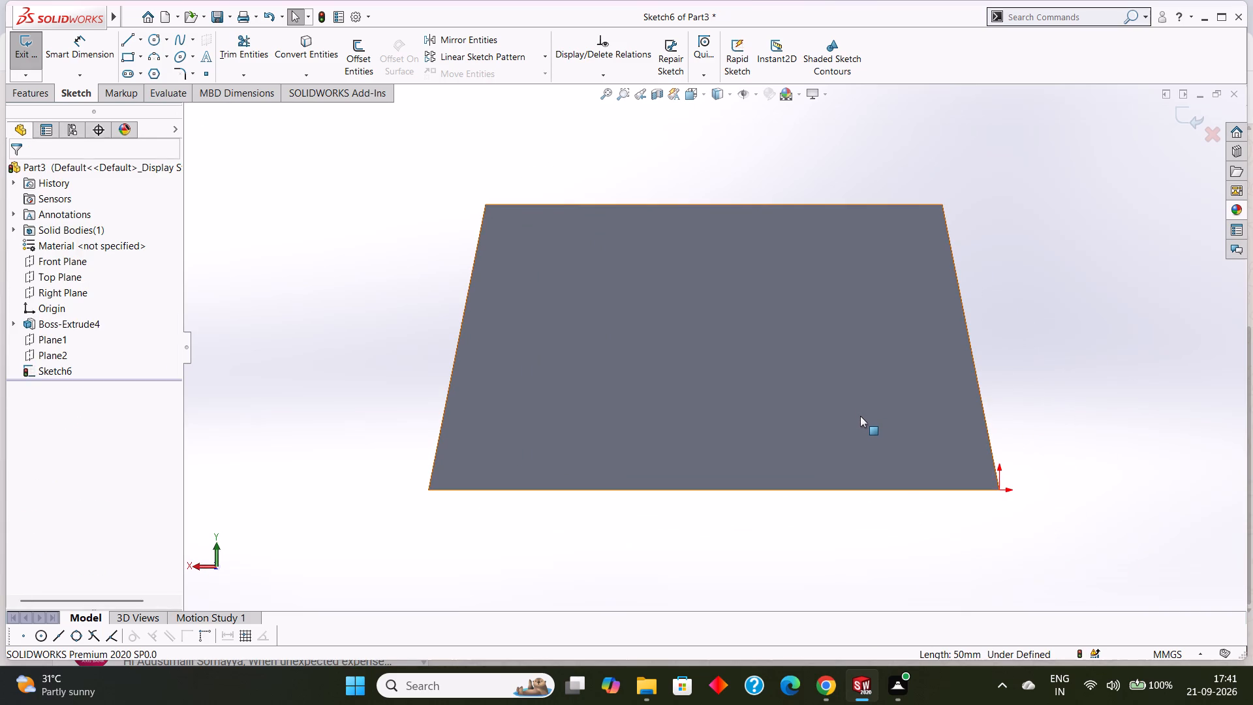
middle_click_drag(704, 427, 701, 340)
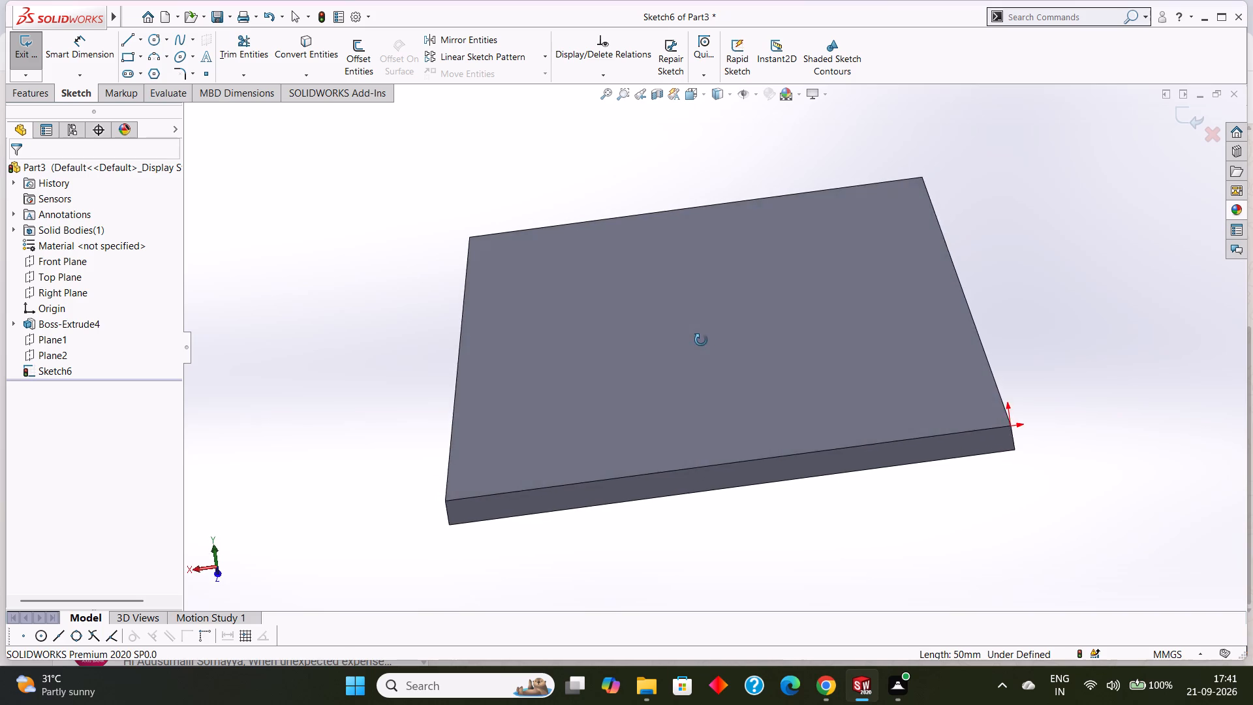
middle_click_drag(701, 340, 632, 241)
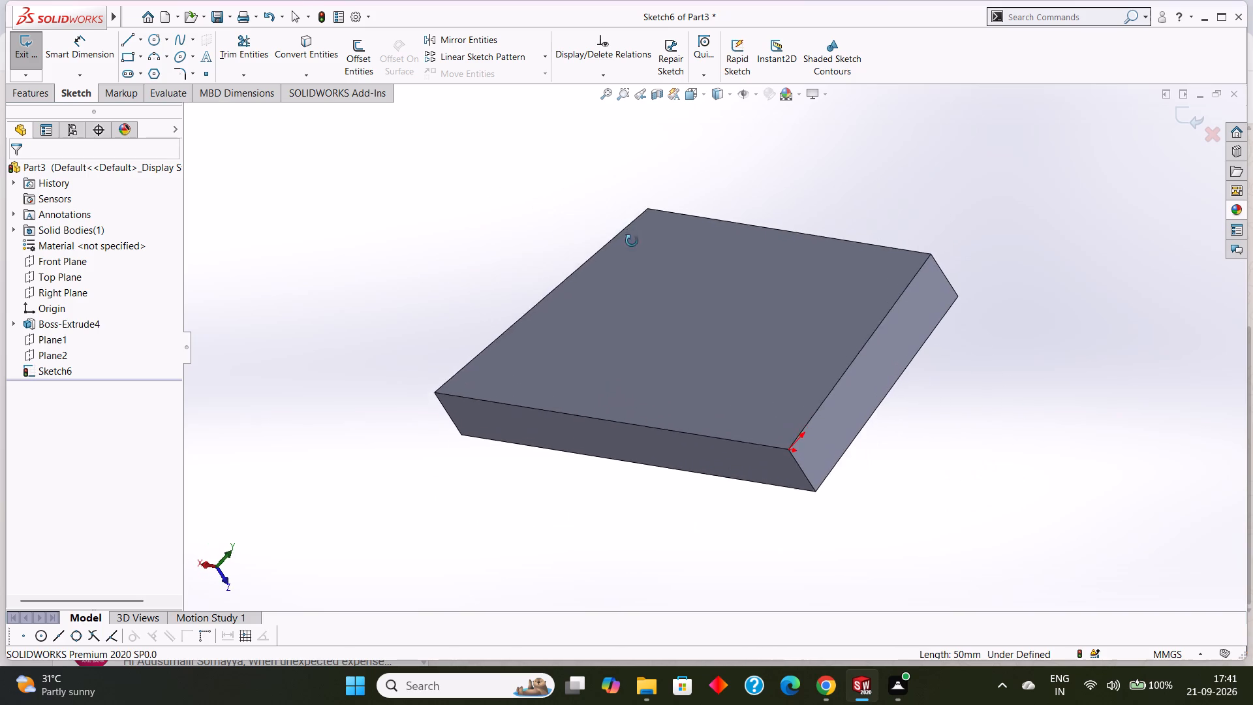
Examine the trapezoidal plate's large faces, viewing them straight on from both sides.
middle_click_drag(632, 241, 632, 247)
left_click(679, 385)
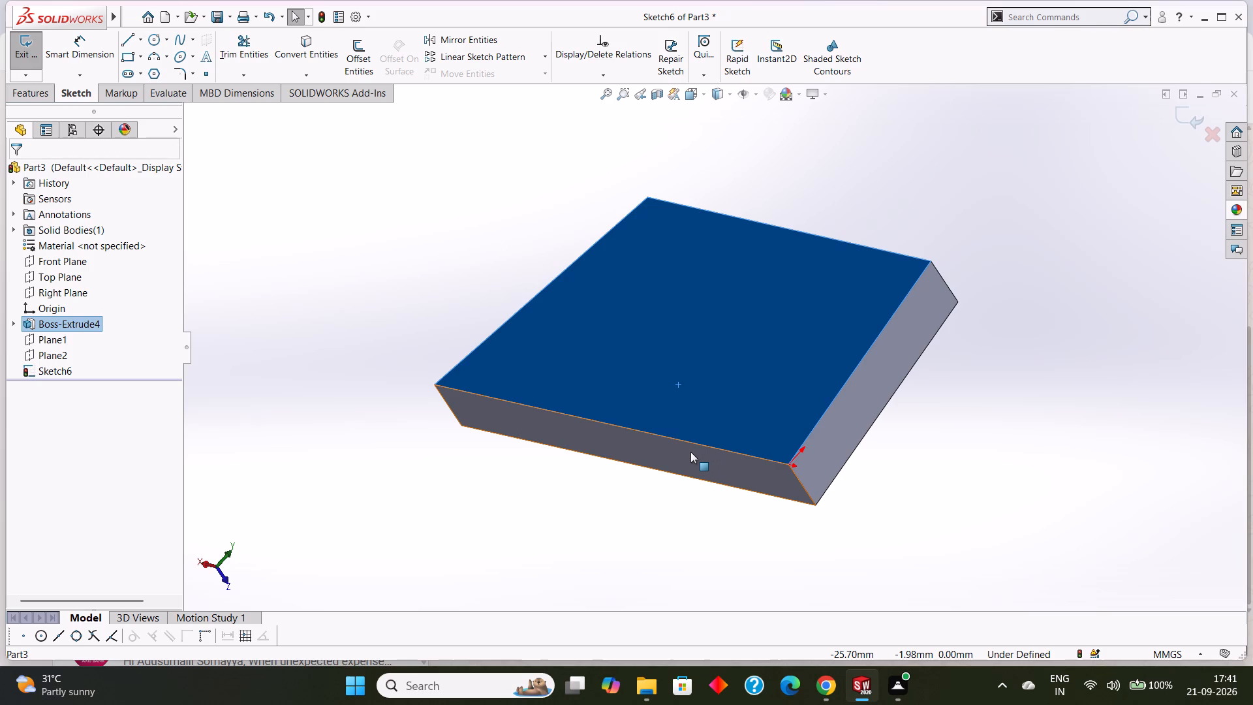
key("ctrl+8")
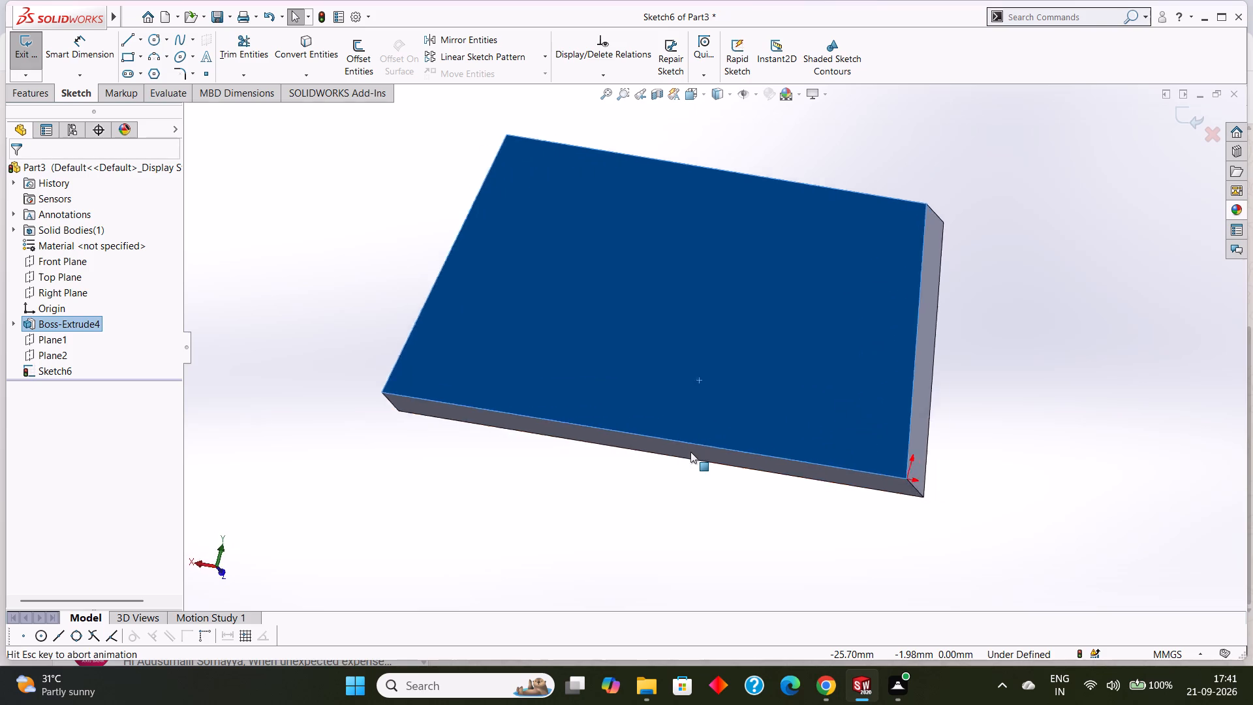
key("Escape")
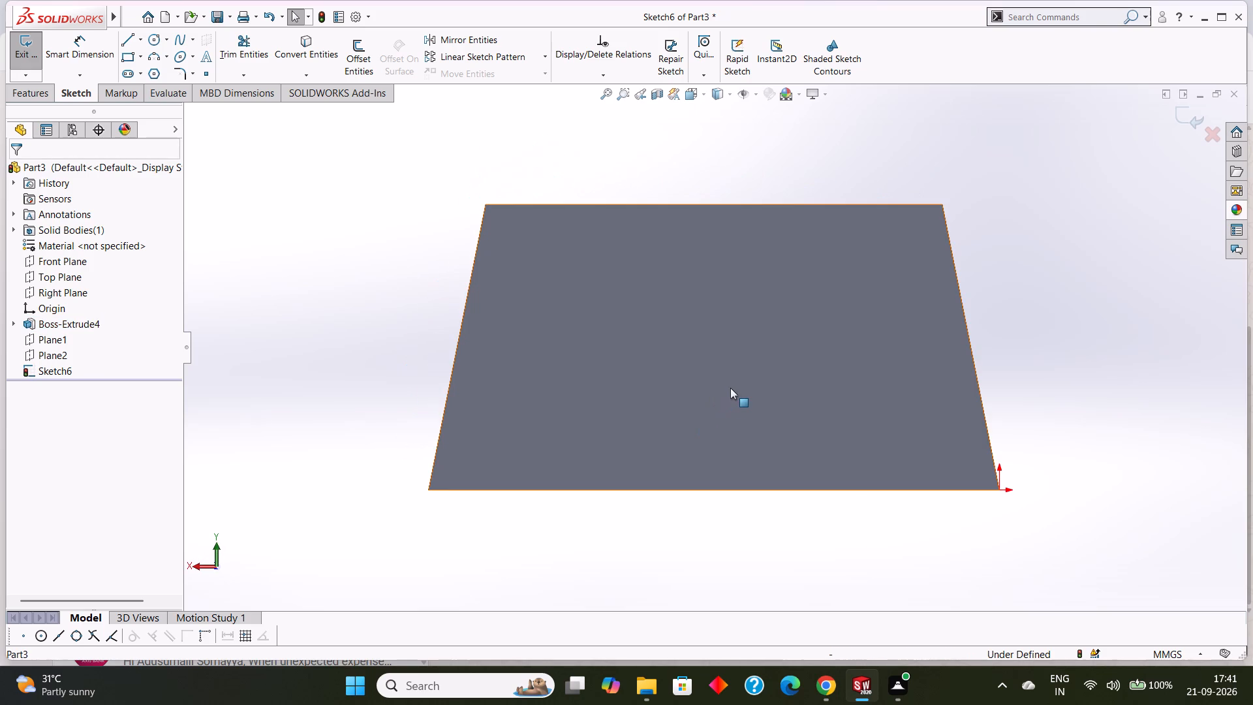
scroll(735, 382, "up", 2)
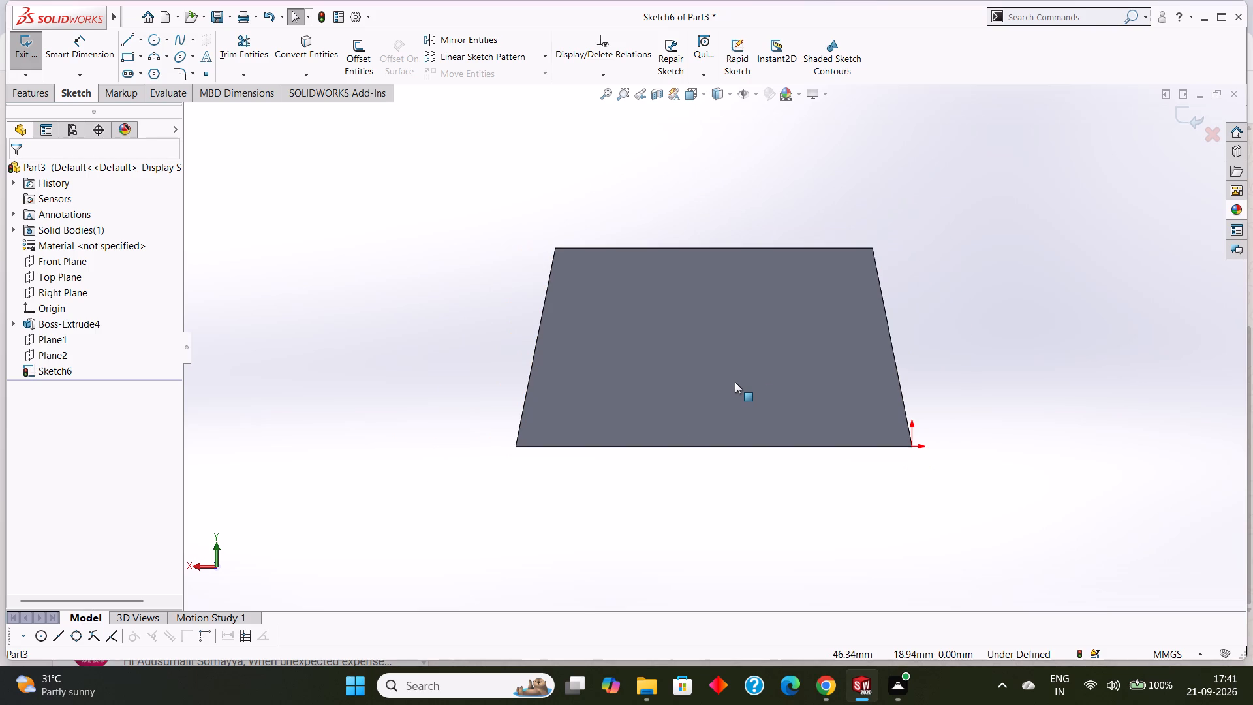
scroll(735, 382, "down", 1)
scroll(735, 382, "up", 1)
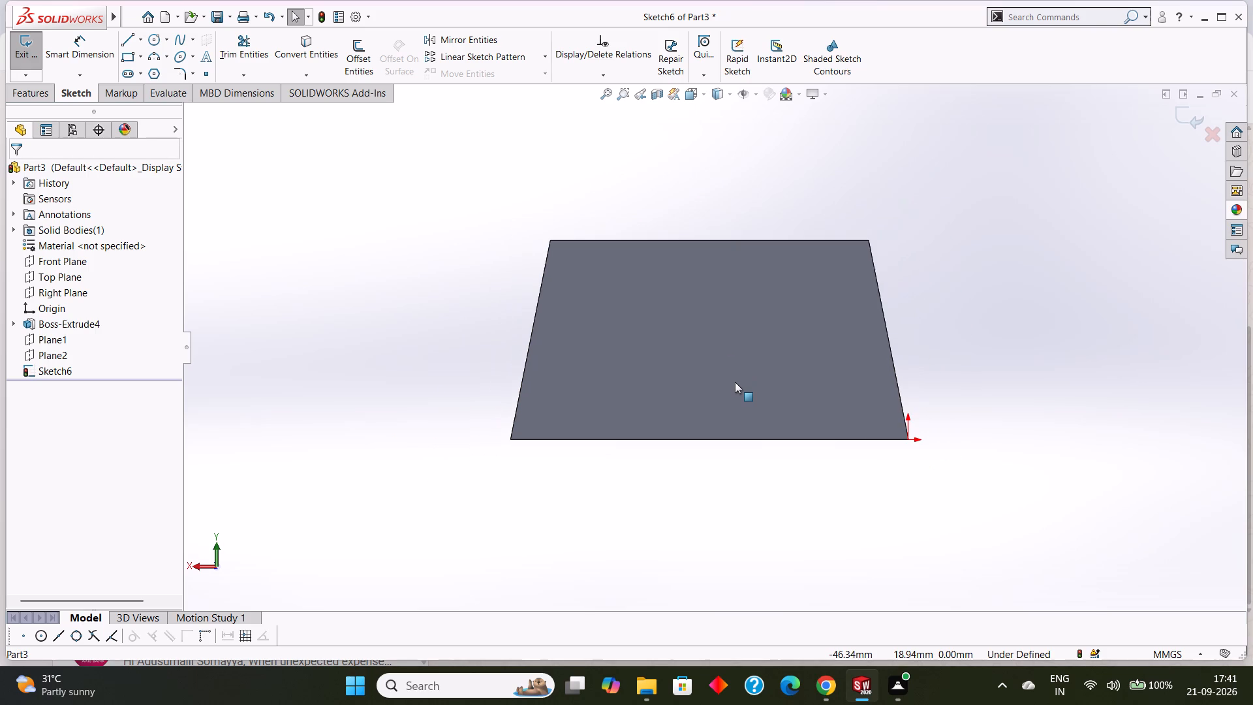
scroll(735, 382, "up", 2)
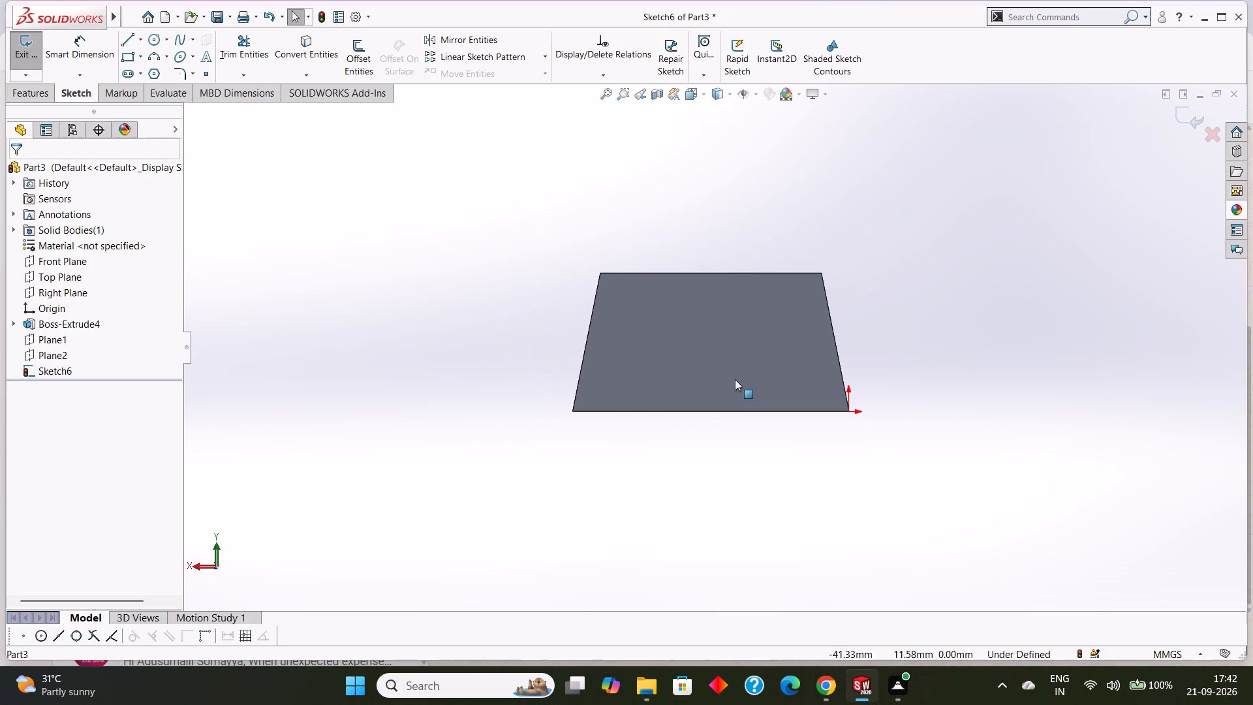
scroll(735, 379, "down", 1)
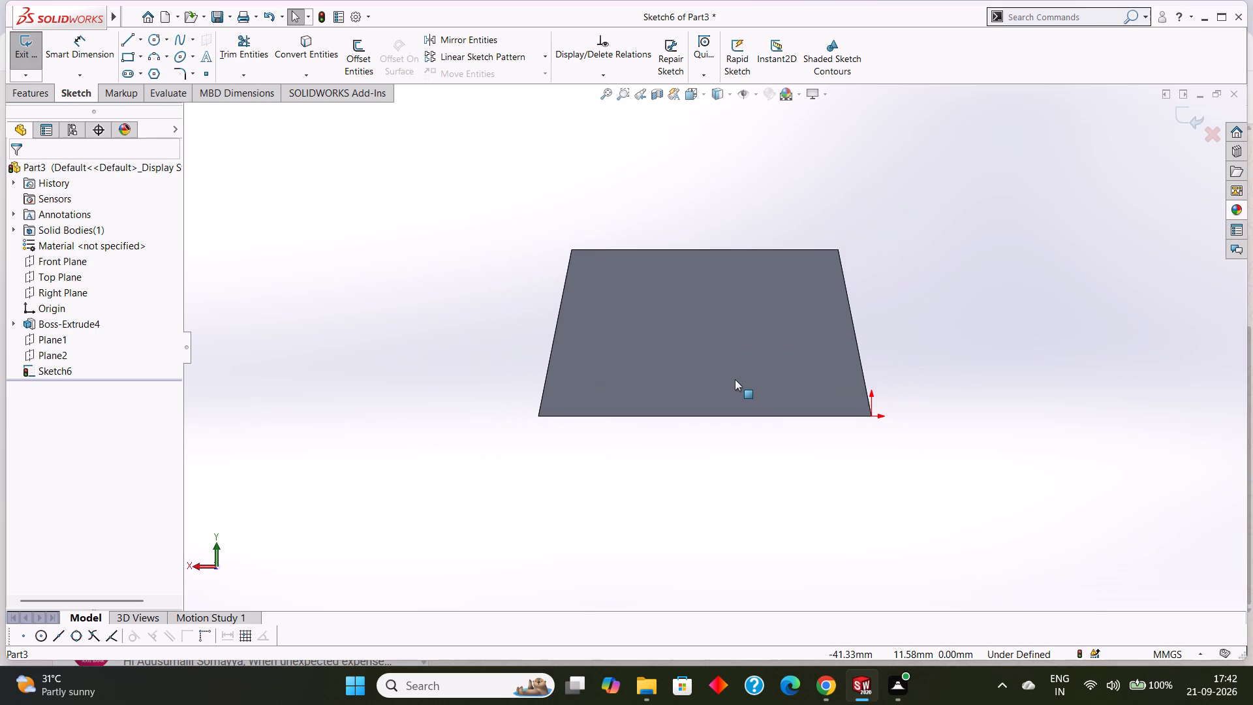
scroll(735, 379, "up", 1)
scroll(737, 299, "down", 1)
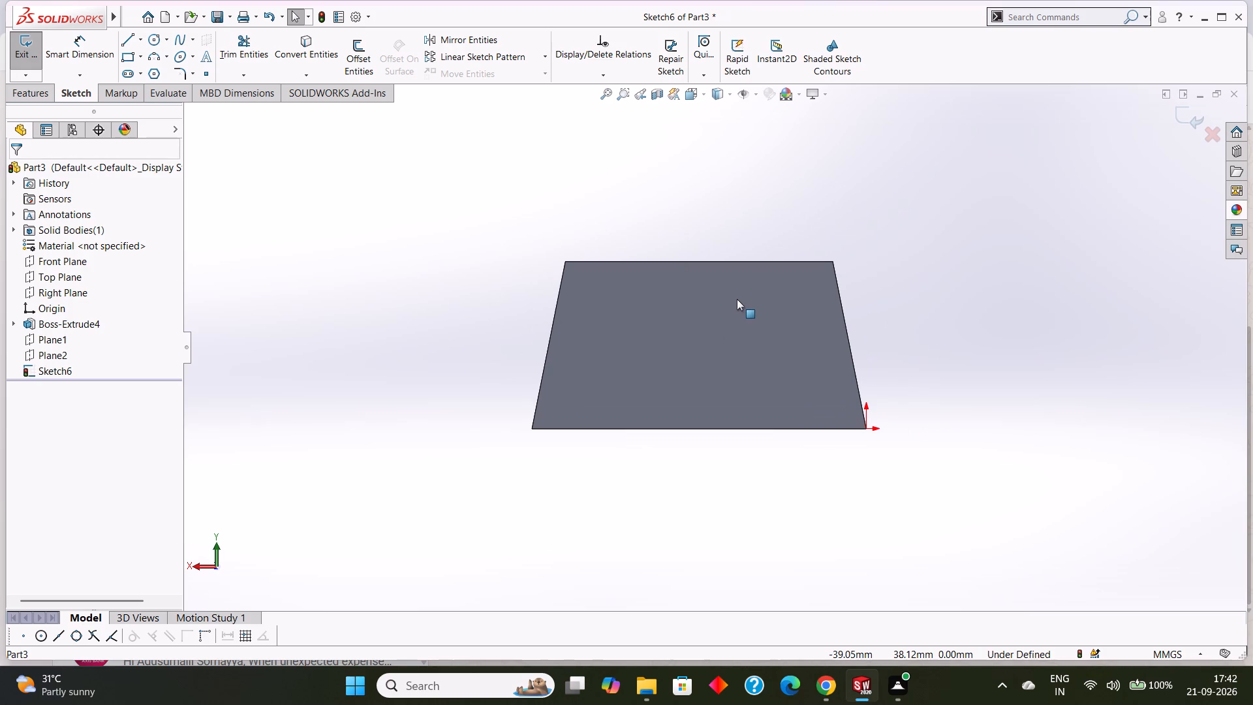
scroll(737, 299, "up", 1)
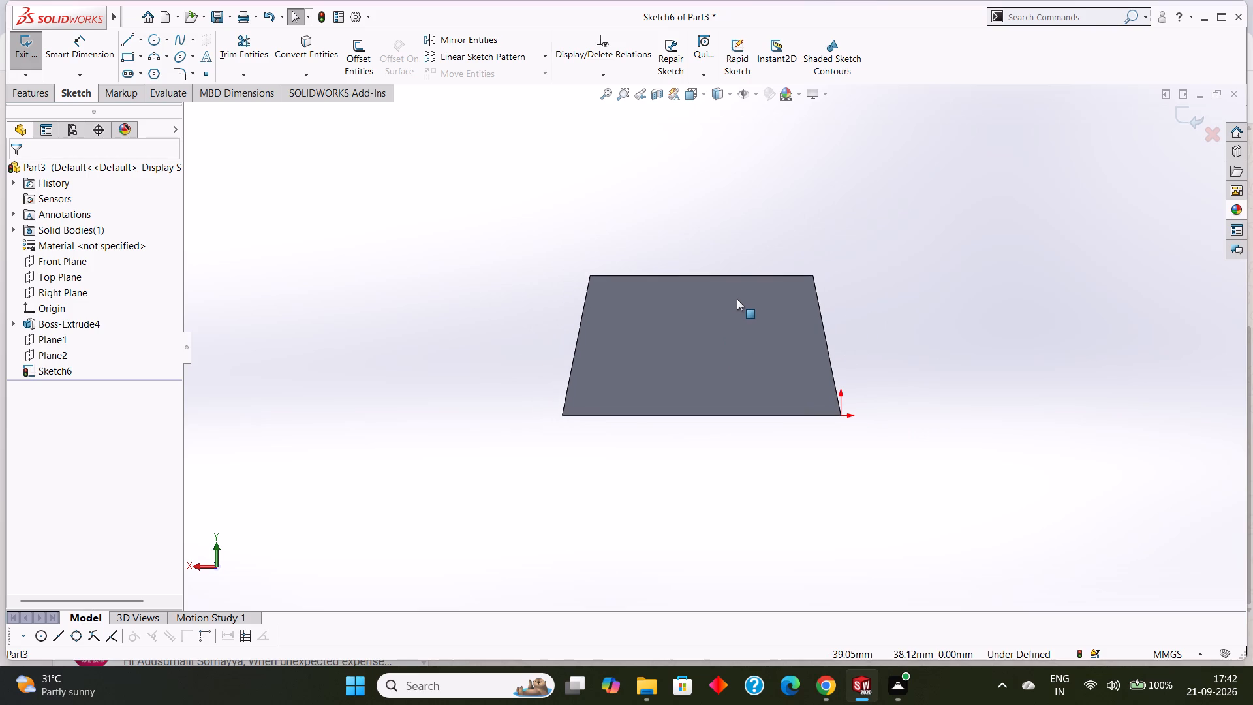
scroll(751, 315, "up", 1)
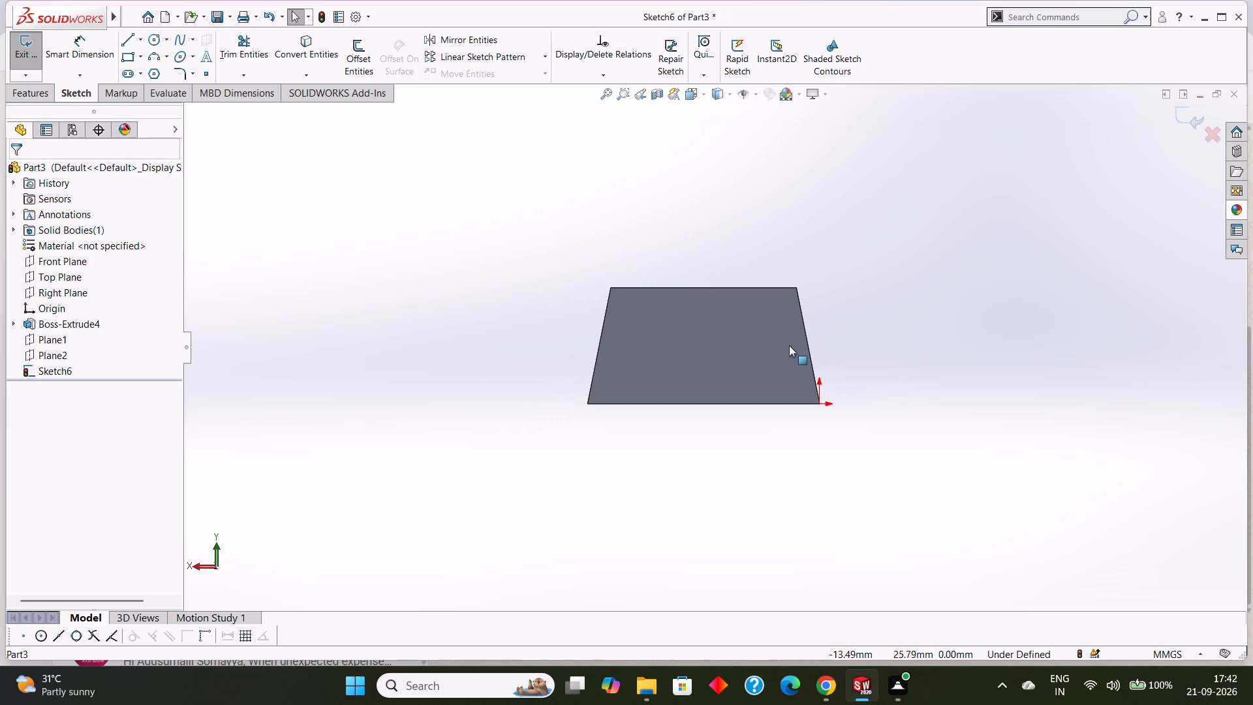
scroll(752, 375, "down", 3)
left_click(679, 395)
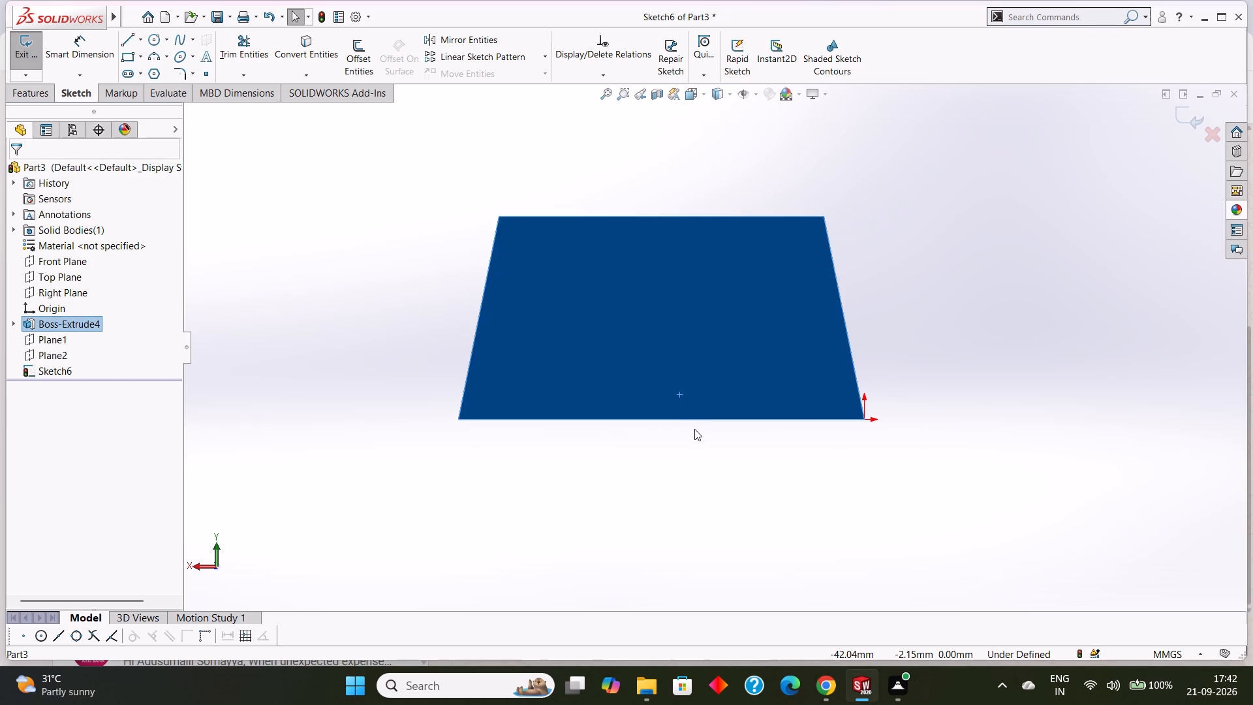
key("ctrl+8")
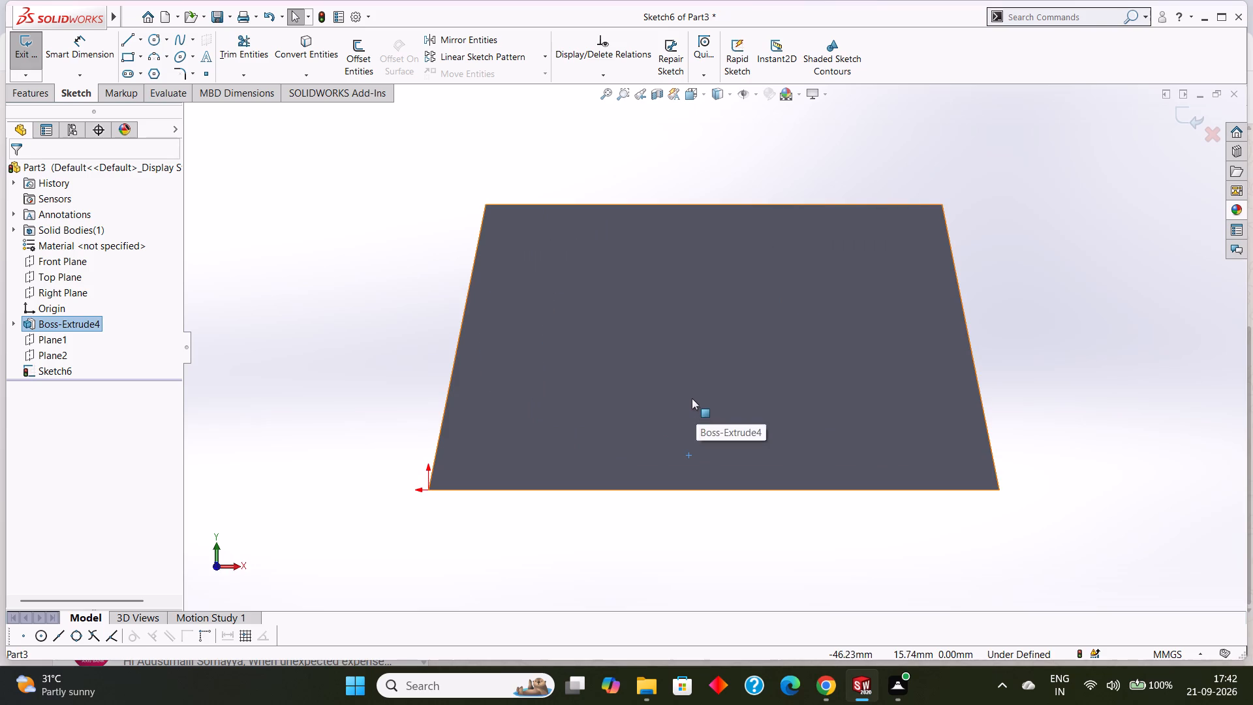
right_click(692, 398)
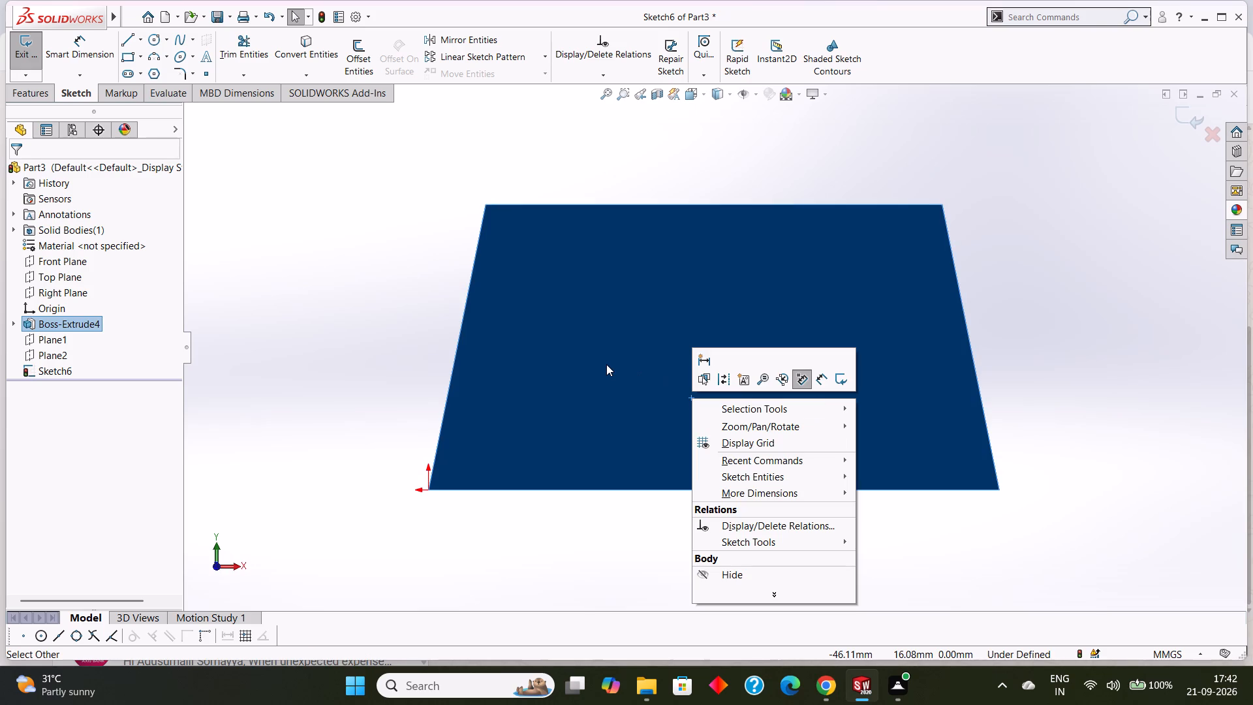
key("Escape")
key("Escape")
right_click(801, 325)
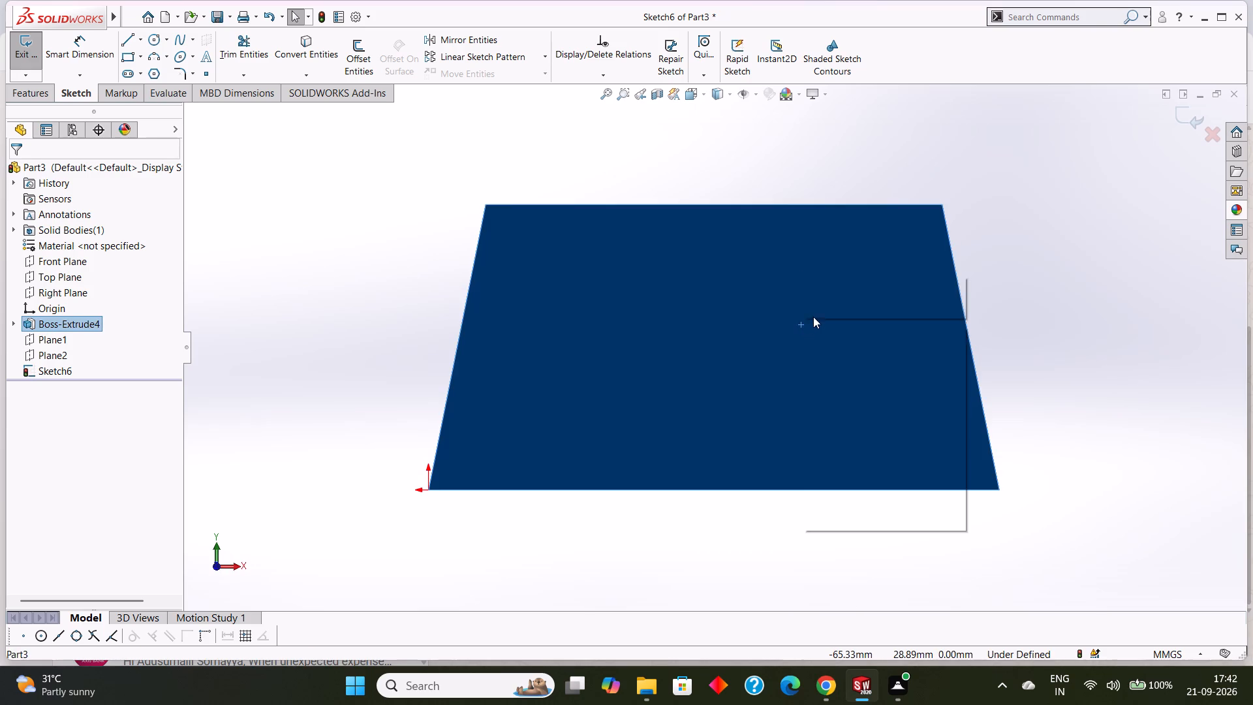
key("Escape")
key("Escape")
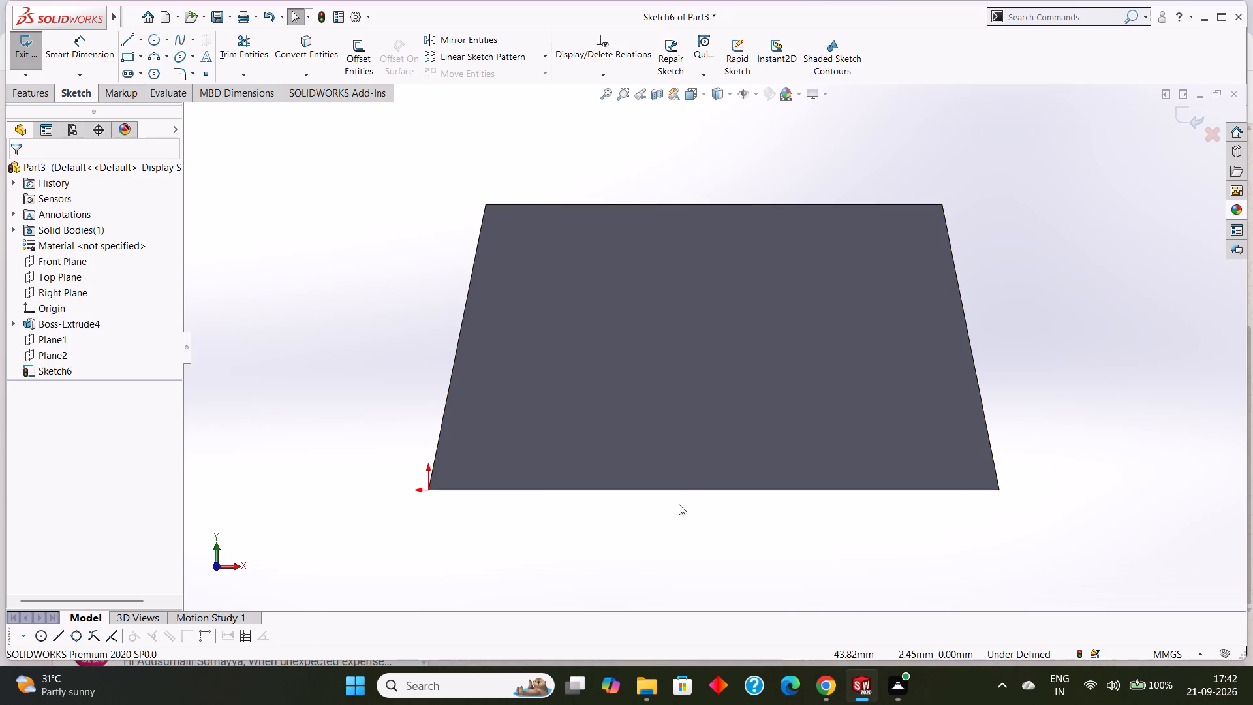
Examine the plate's large face and side faces from several oblique angles.
middle_click_drag(677, 539, 663, 358)
scroll(677, 541, "down", 1)
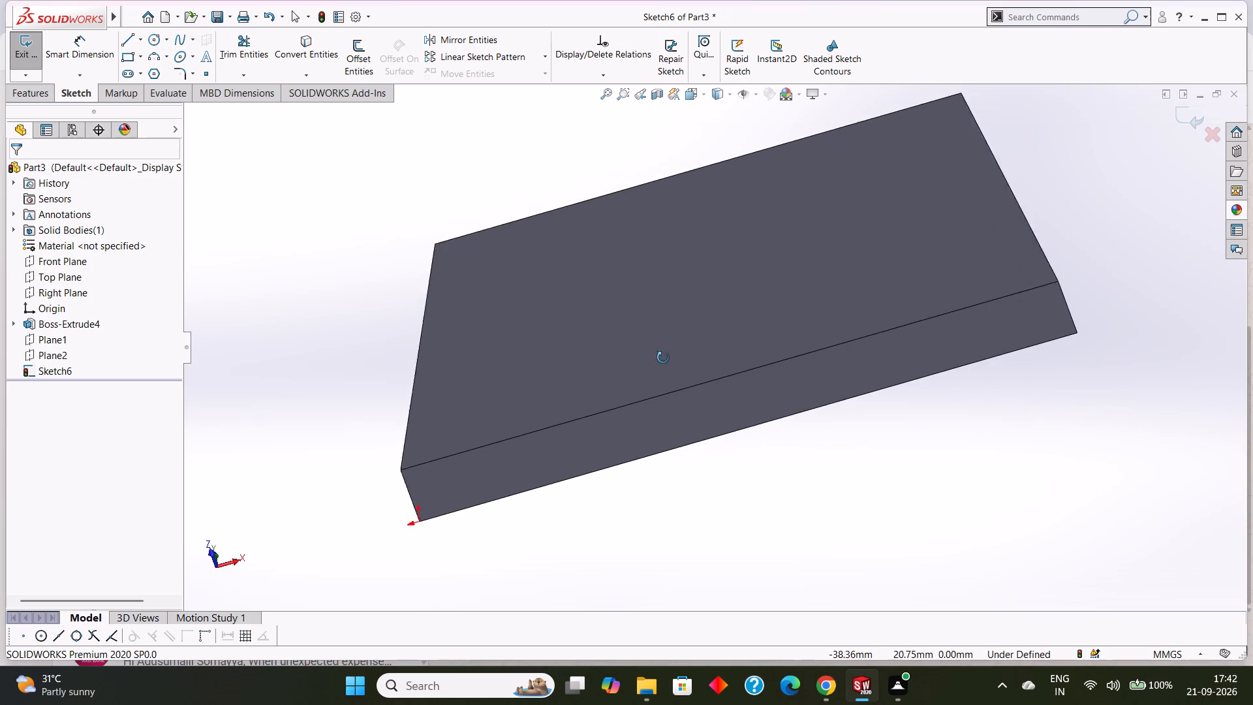
middle_click_drag(663, 358, 803, 318)
middle_click_drag(495, 185, 465, 208)
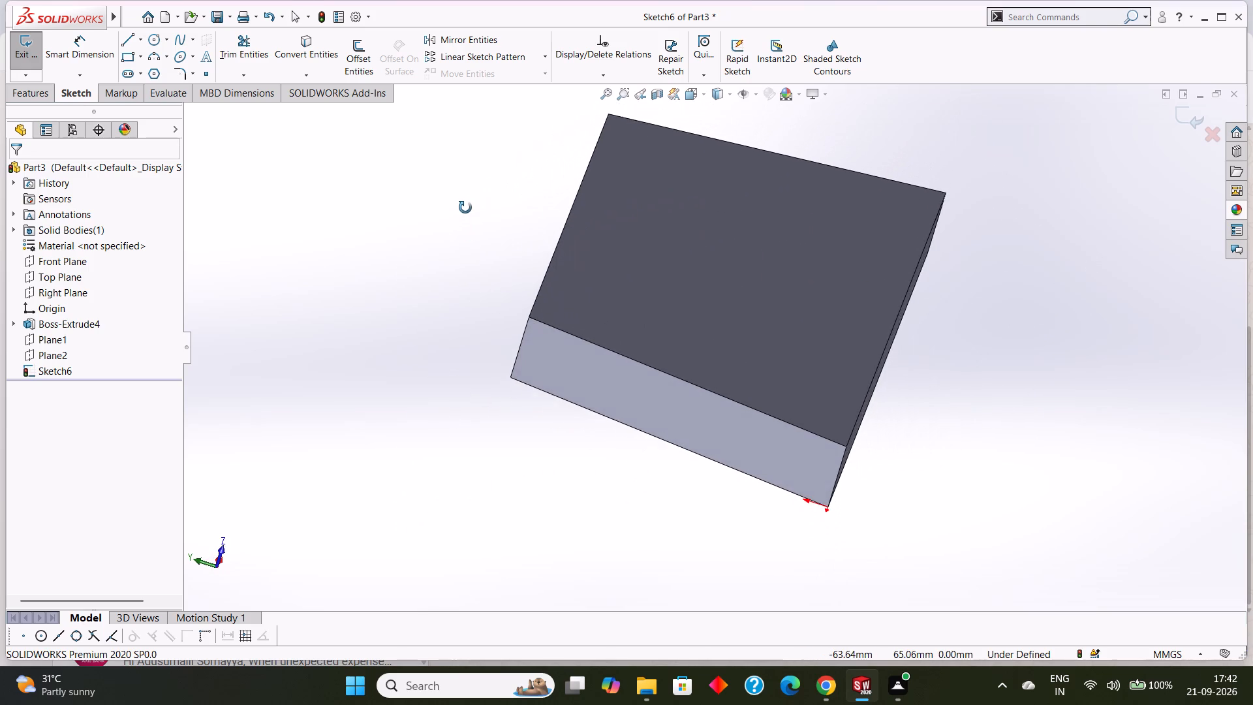
middle_click_drag(465, 208, 446, 215)
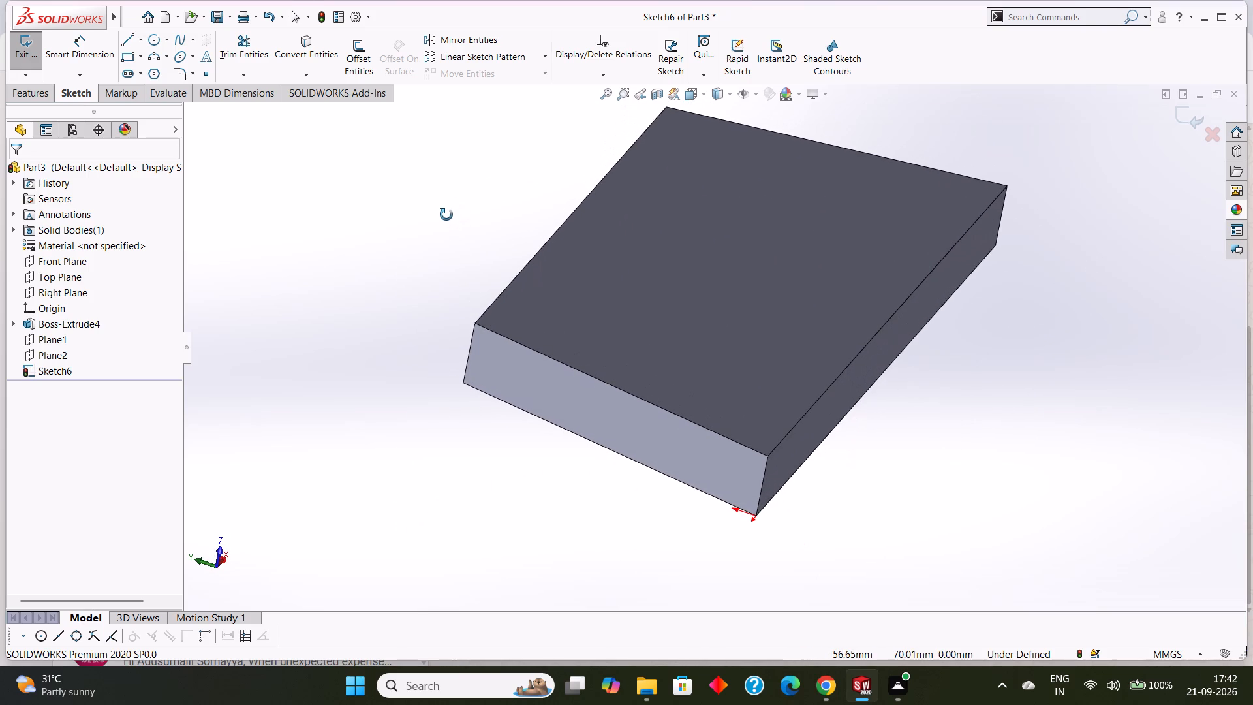
middle_click_drag(446, 215, 440, 229)
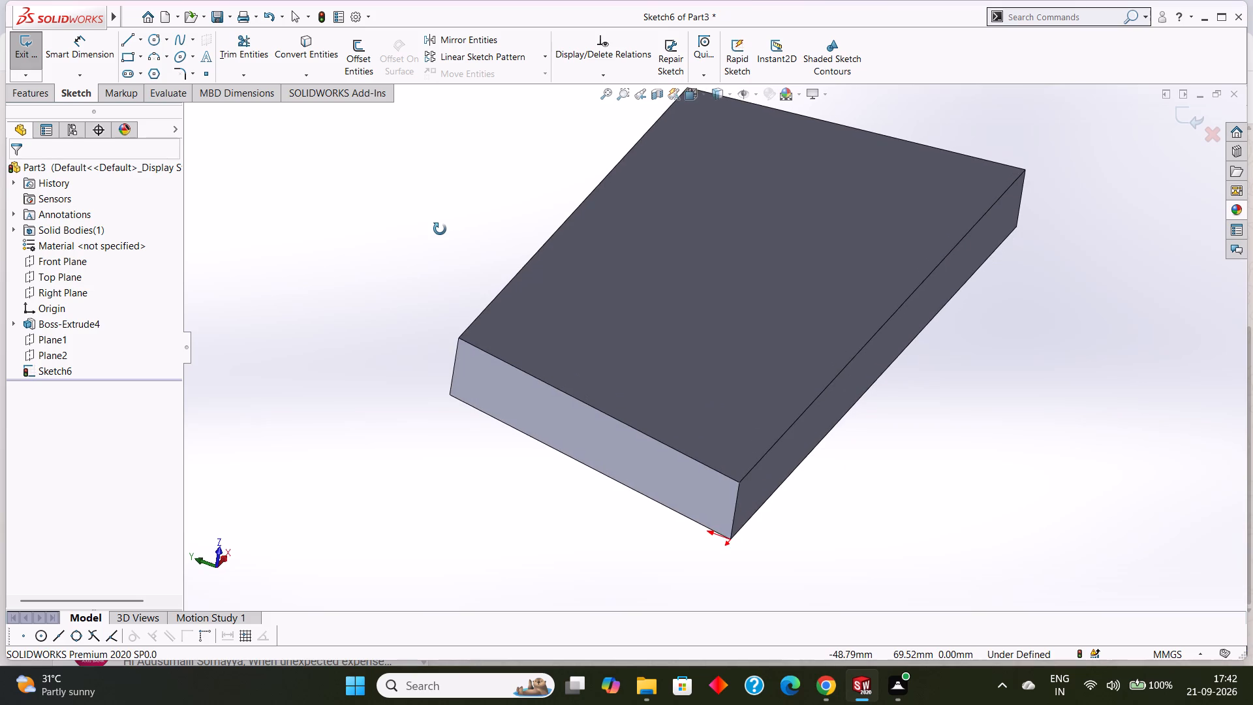
middle_click_drag(440, 229, 439, 232)
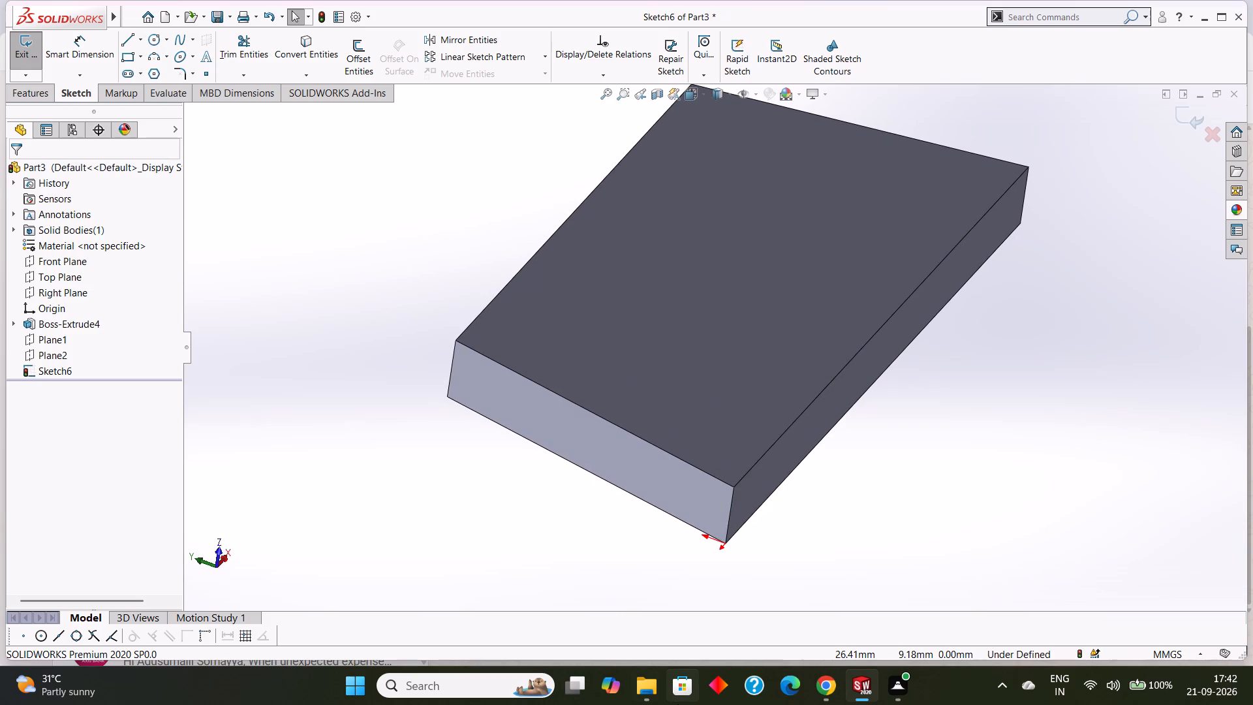
scroll(688, 534, "up", 2)
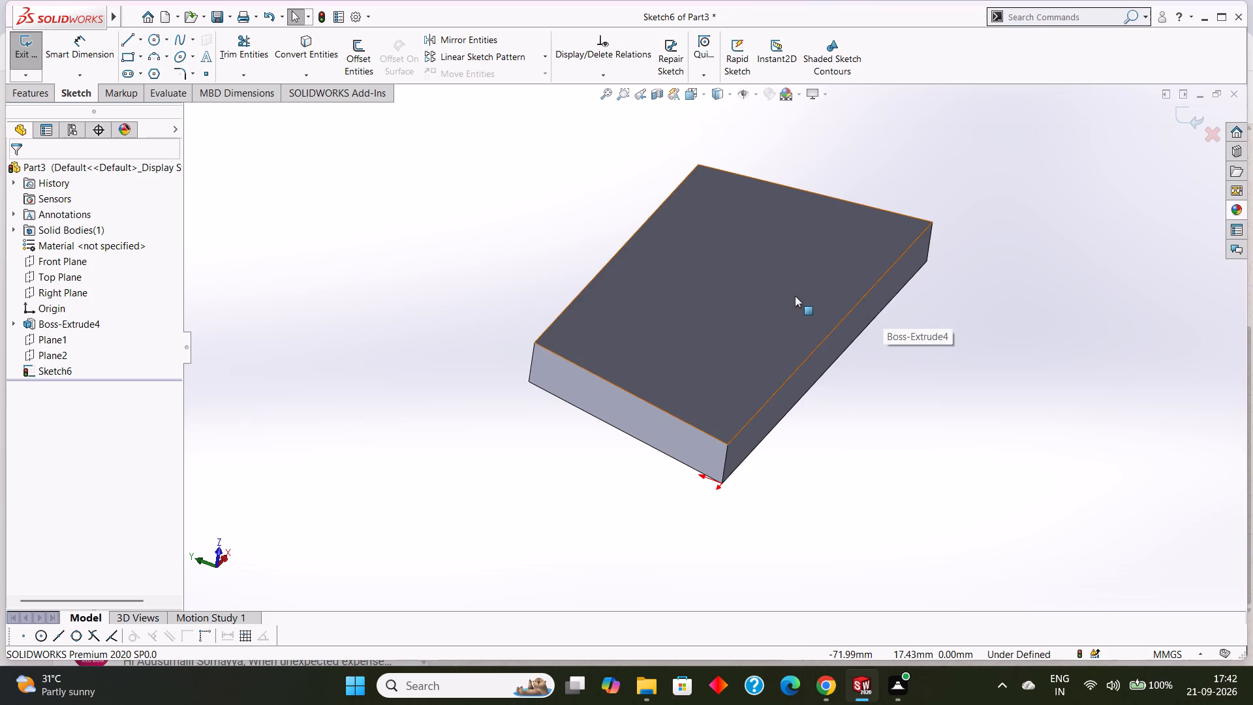
middle_click_drag(1000, 373, 998, 351)
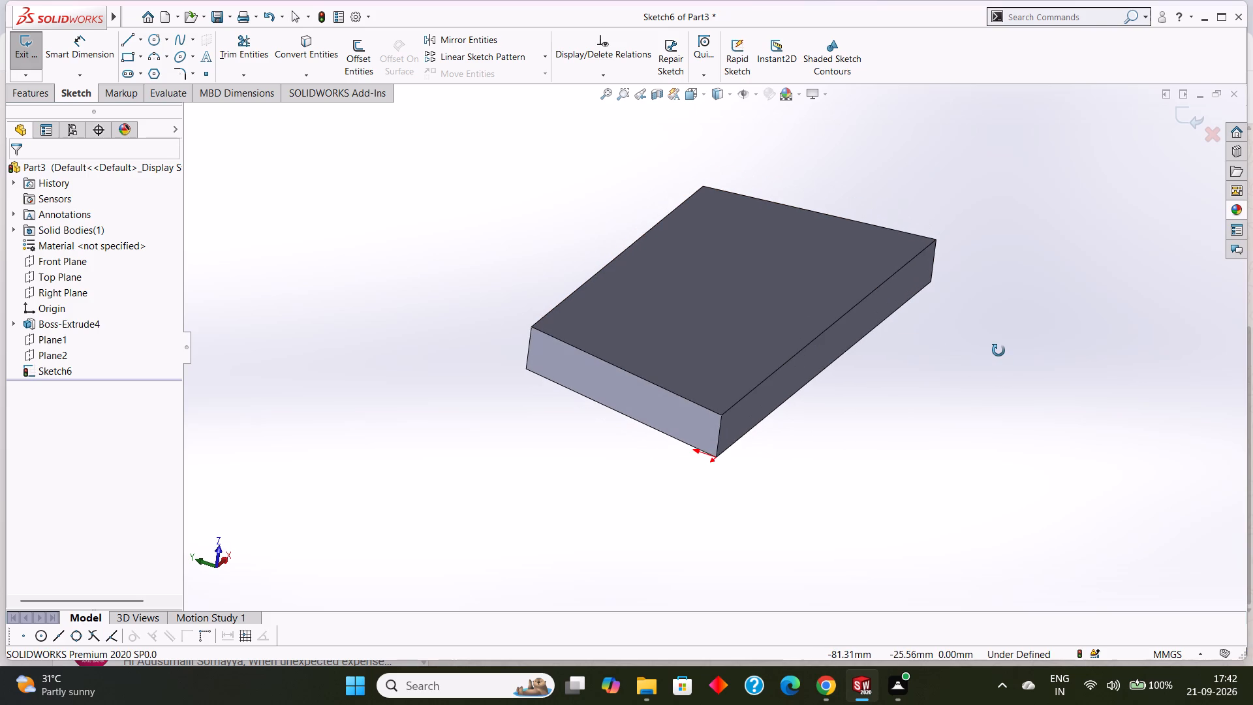
middle_click_drag(998, 351, 997, 355)
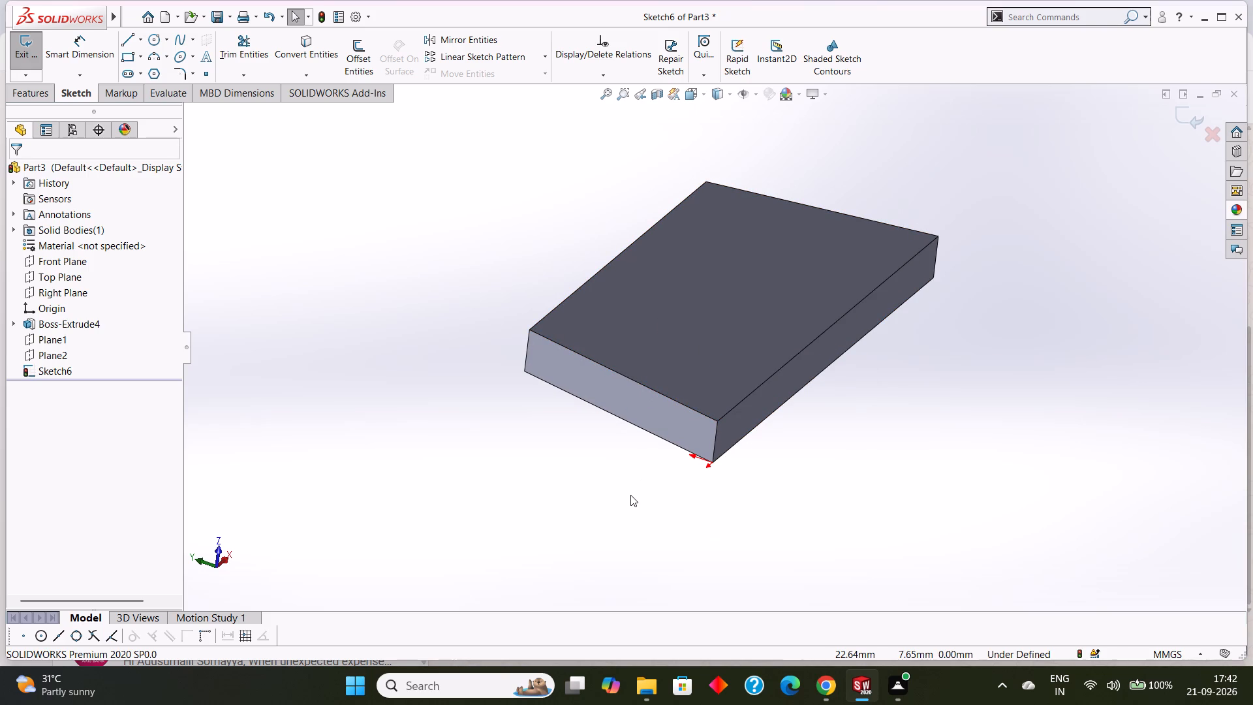
middle_click_drag(630, 497, 630, 494)
middle_click_drag(630, 494, 627, 505)
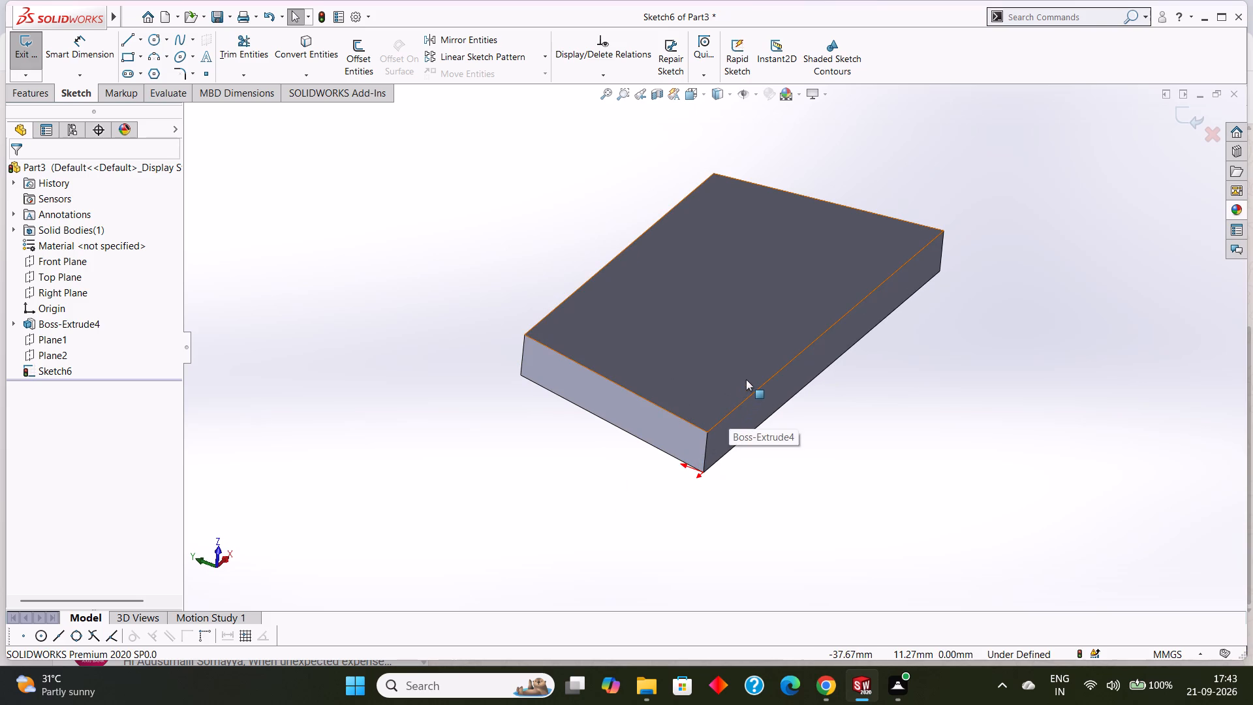
middle_click_drag(882, 438, 887, 421)
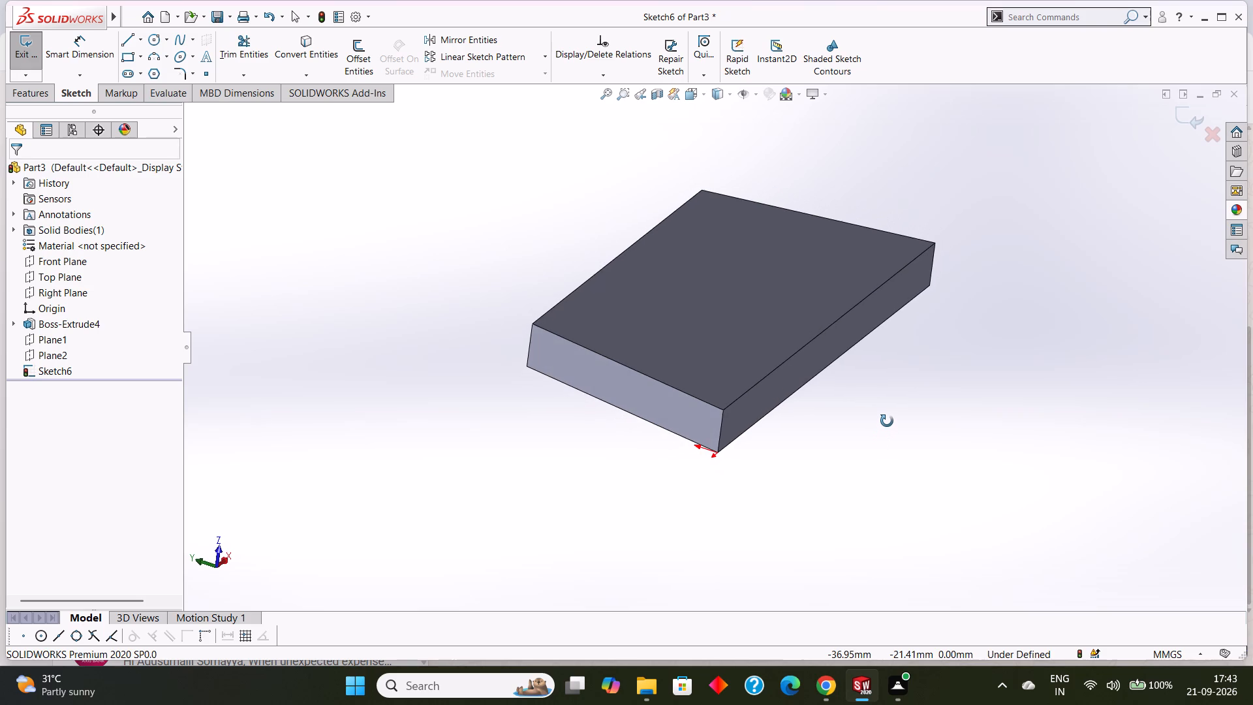
middle_click_drag(887, 421, 888, 433)
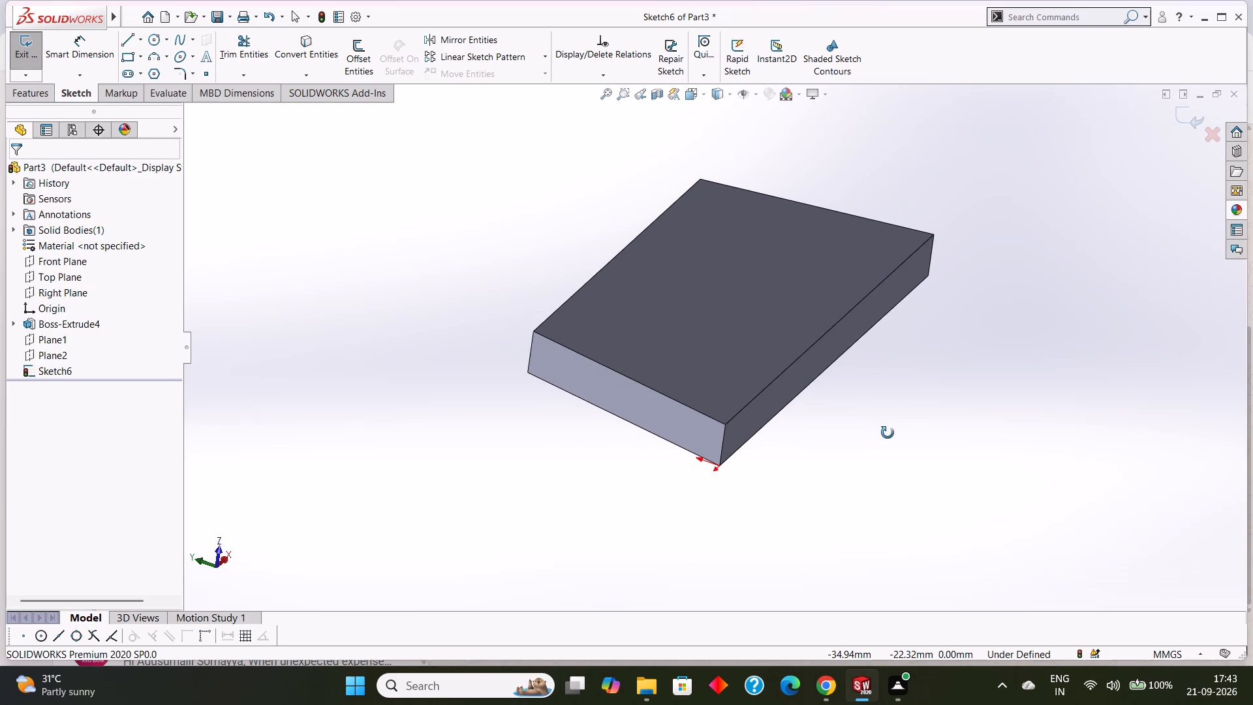
middle_click_drag(888, 433, 886, 409)
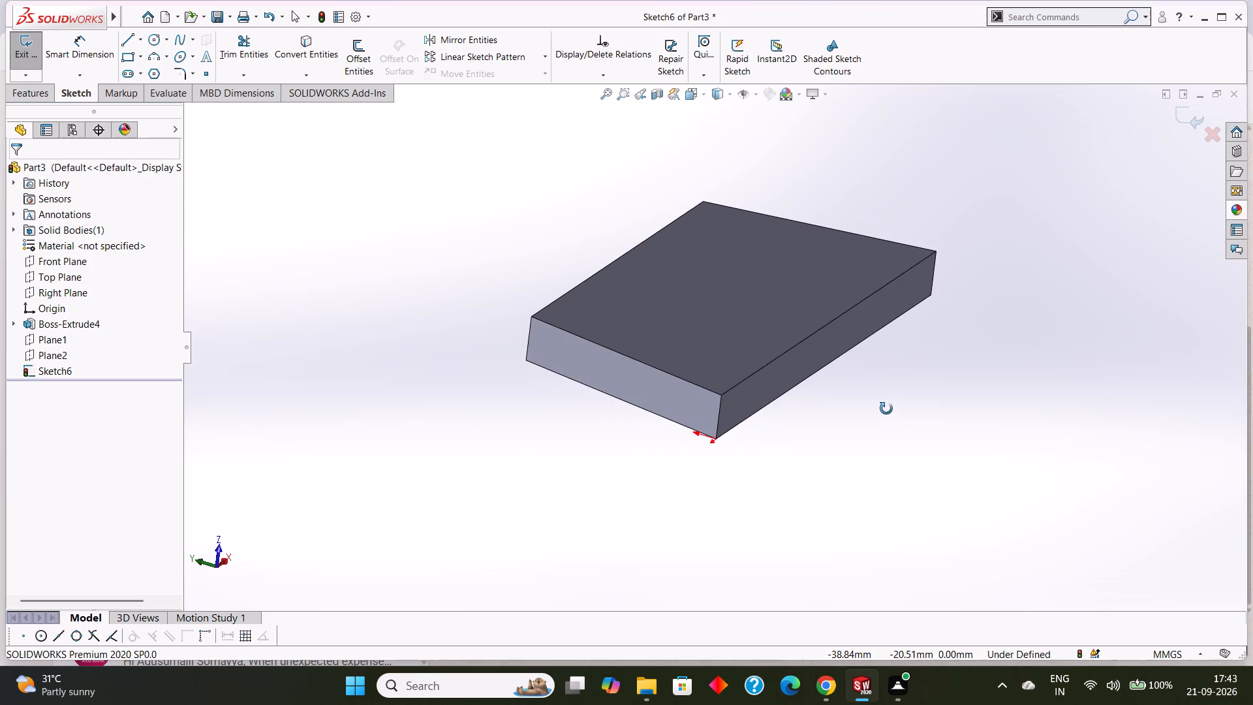
middle_click_drag(886, 409, 879, 418)
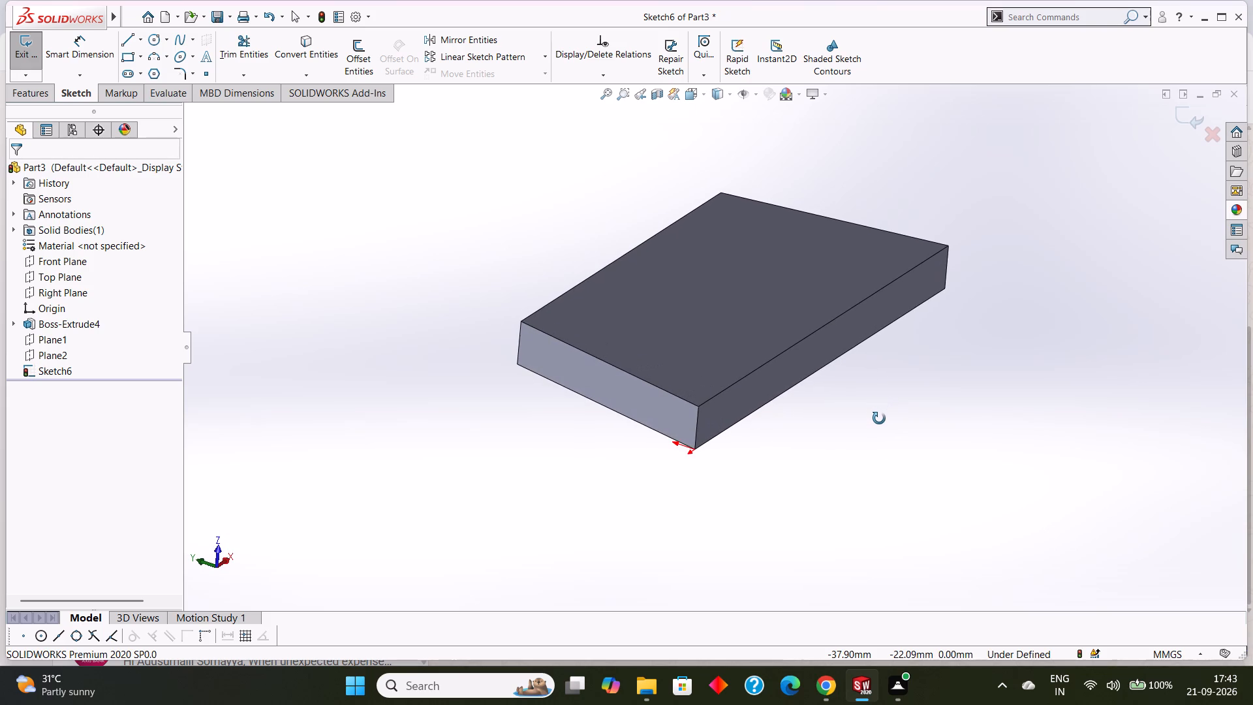
middle_click_drag(879, 418, 880, 422)
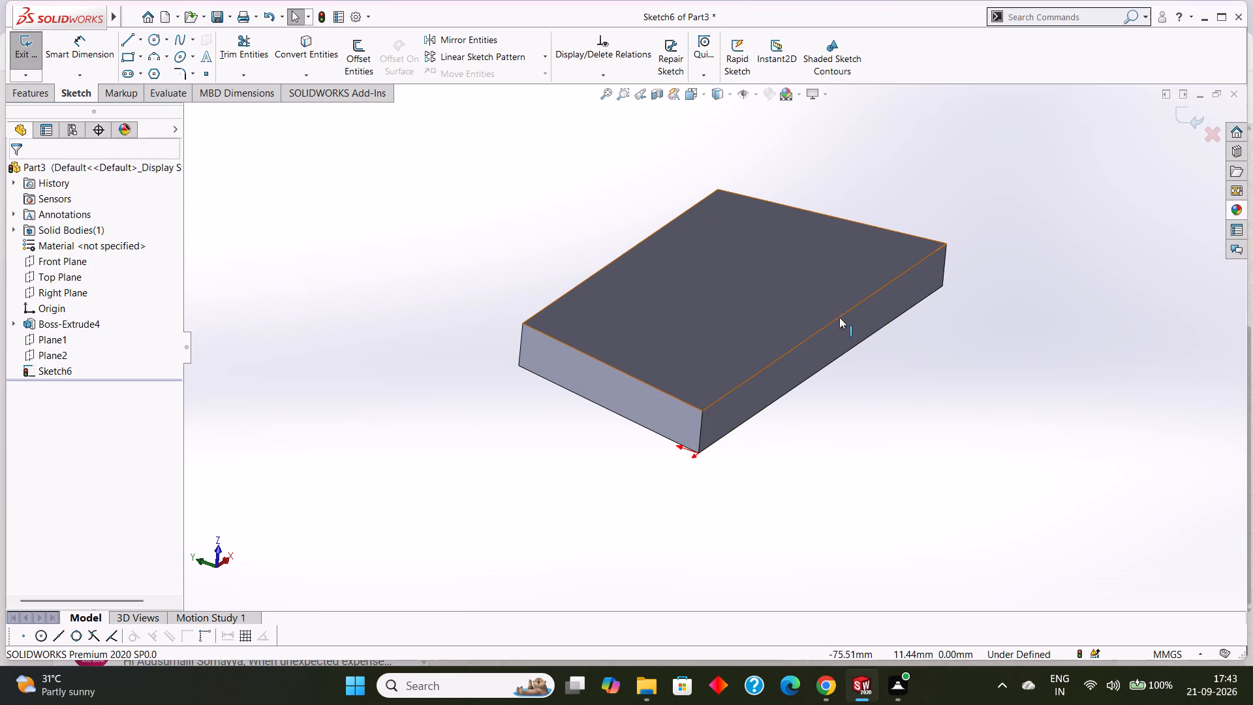
middle_click_drag(883, 381, 874, 379)
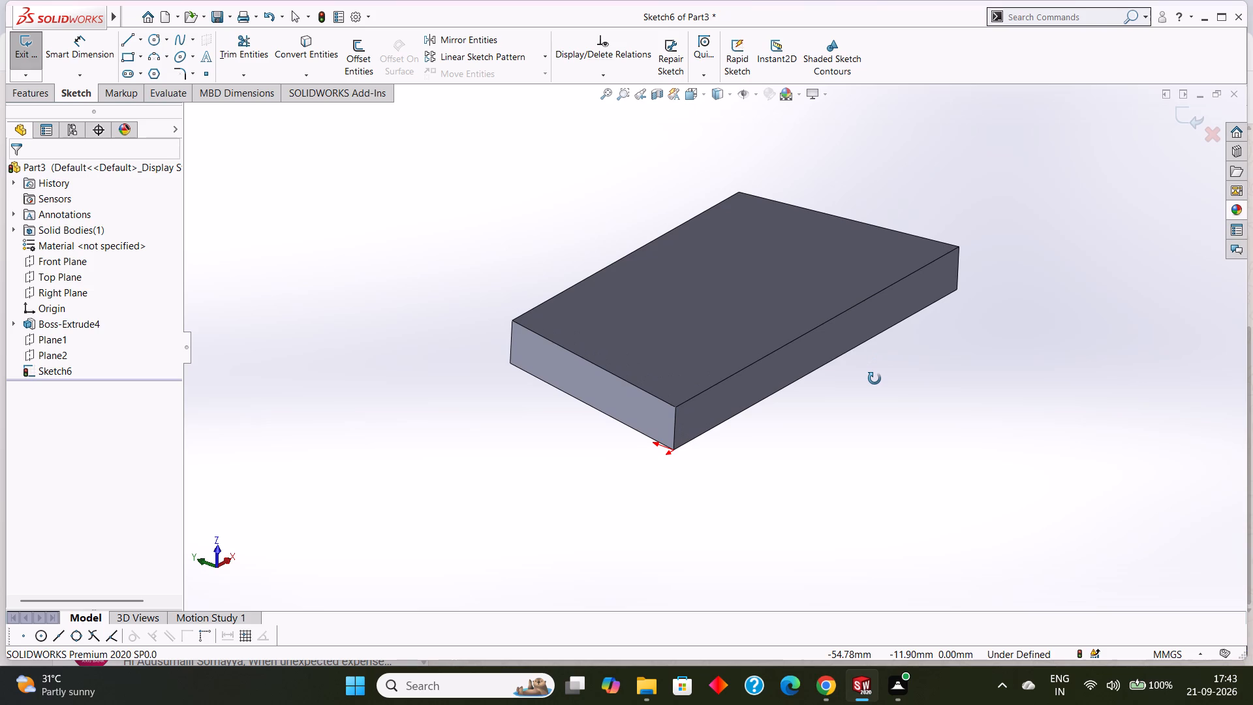
middle_click_drag(874, 379, 868, 390)
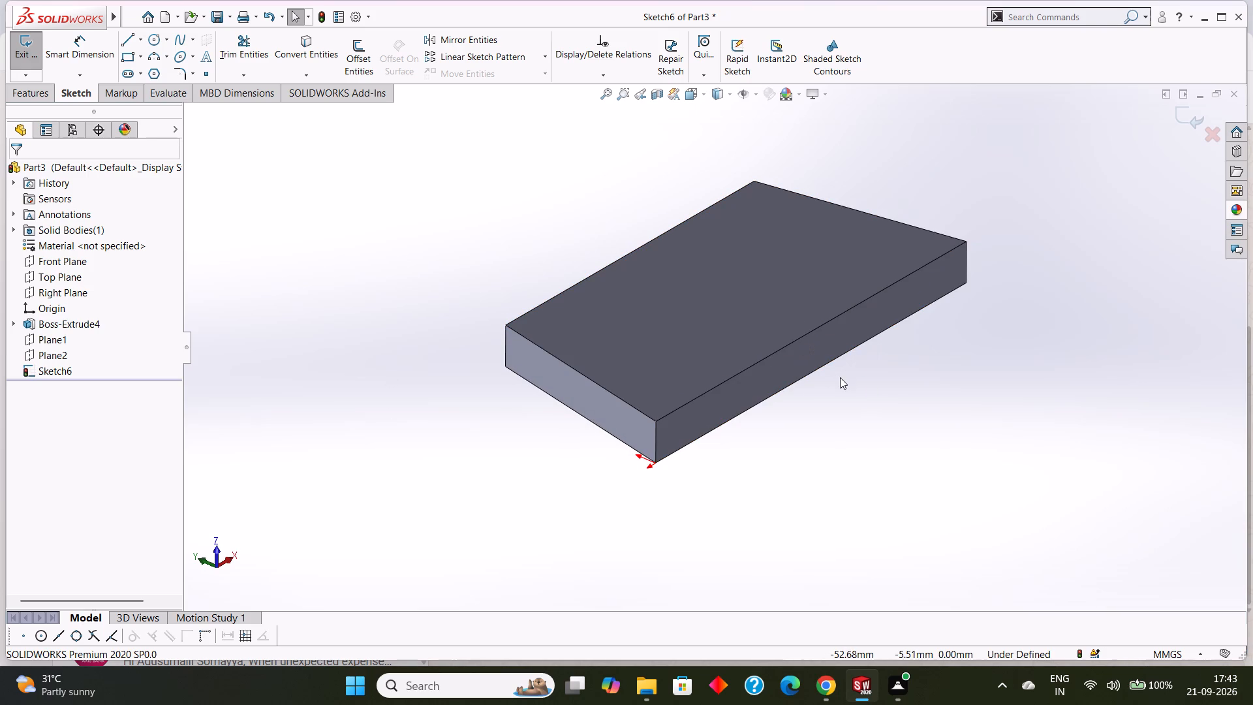
Undo the empty sketch on the plate's face, leaving sketch editing.
scroll(865, 414, "up", 1)
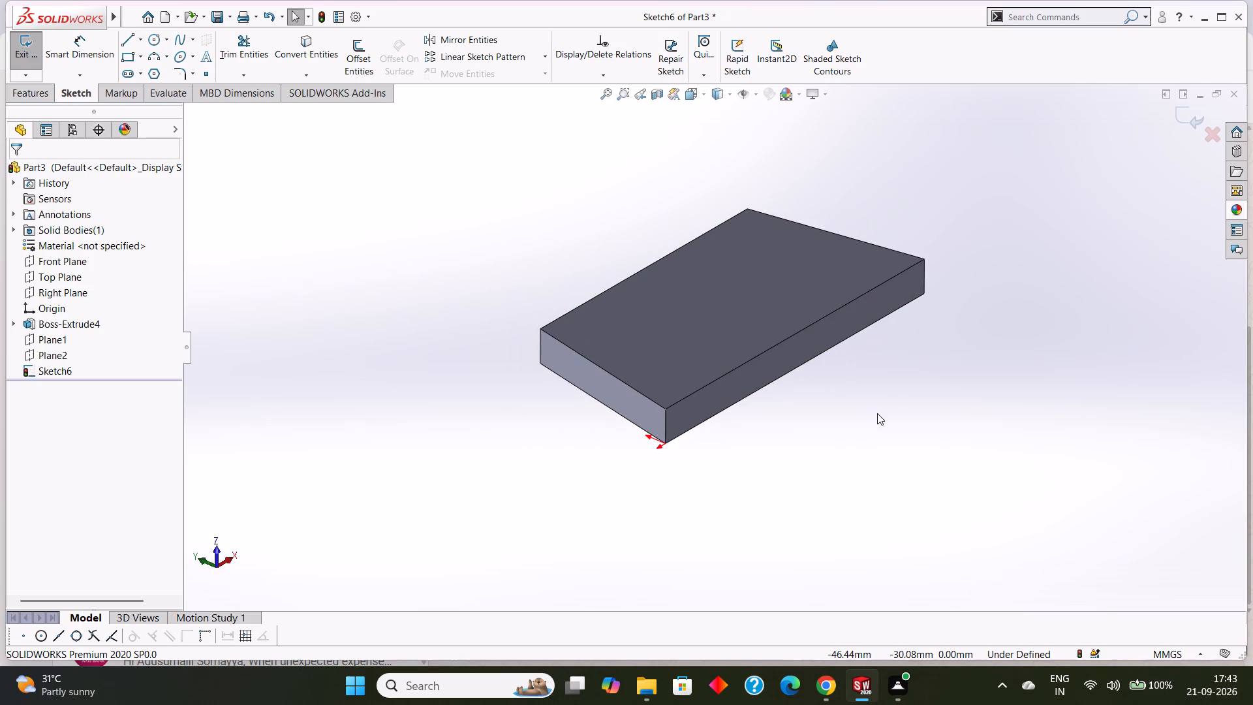
key("ctrl+z")
key("ctrl+z")
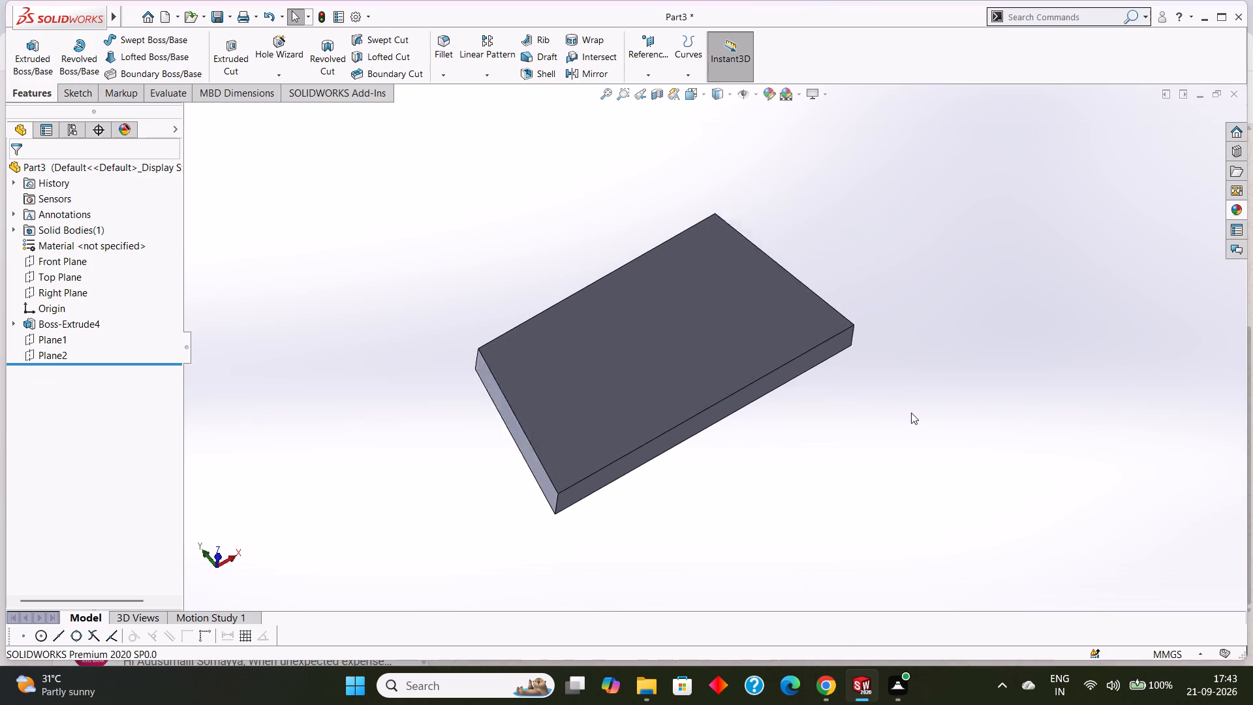
Undo the two reference planes and the plate's extrusion, going back into the trapezoid's base sketch.
key("ctrl+z")
key("ctrl+z")
key("ctrl+z")
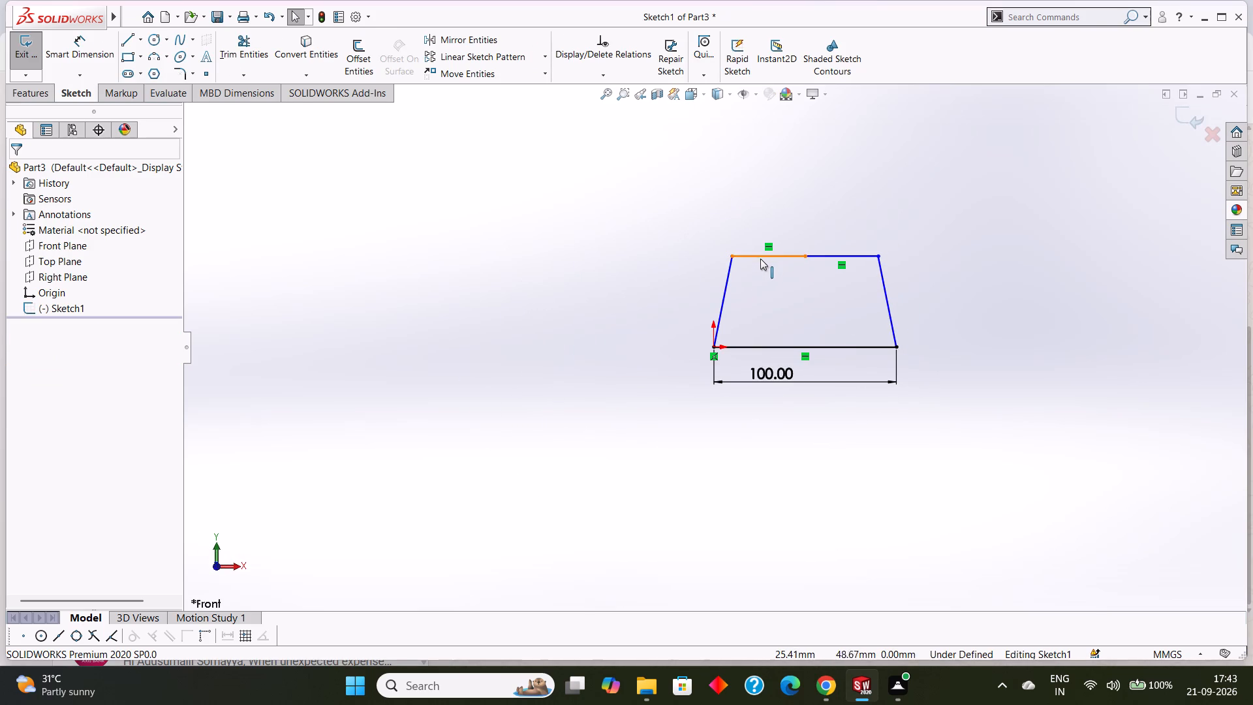
Undo the trapezoid's slanted sides, upper edge and centreline, keeping only the dimensioned 100 mm base line.
key("ctrl+z")
key("ctrl+z")
key("ctrl+z")
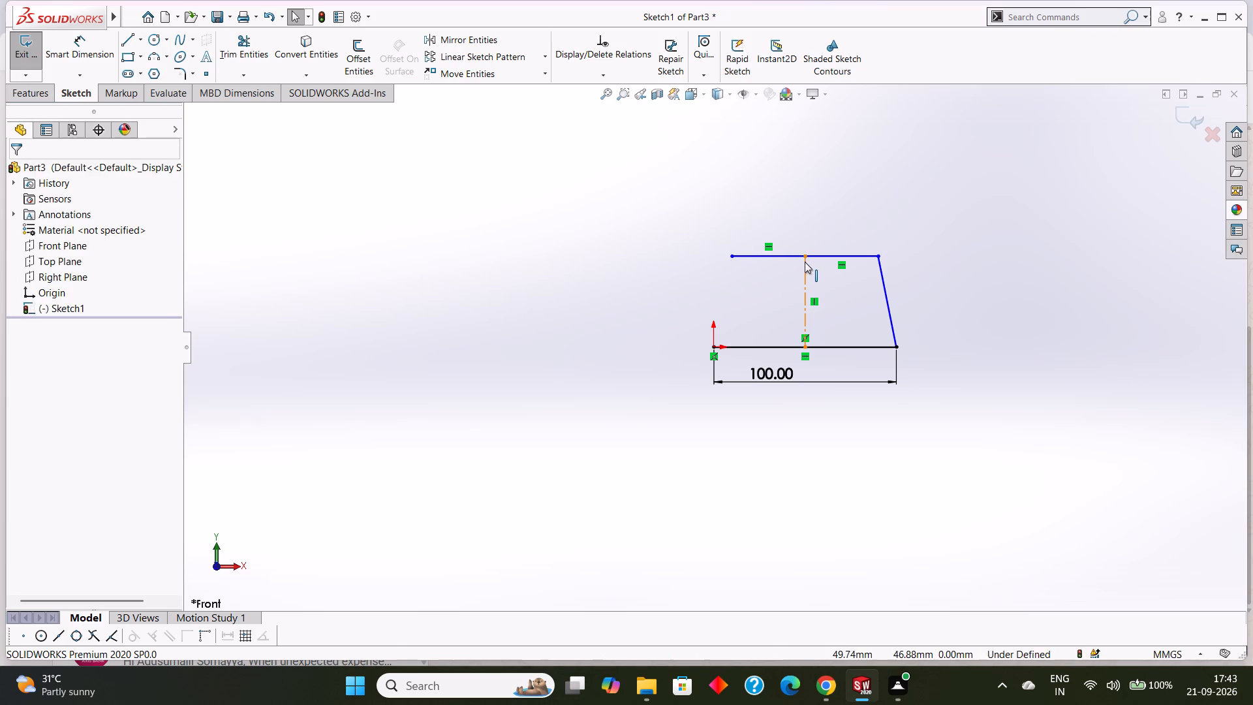
key("ctrl+z")
key("ctrl+z")
key("ctrl+z")
key("ctrl+z")
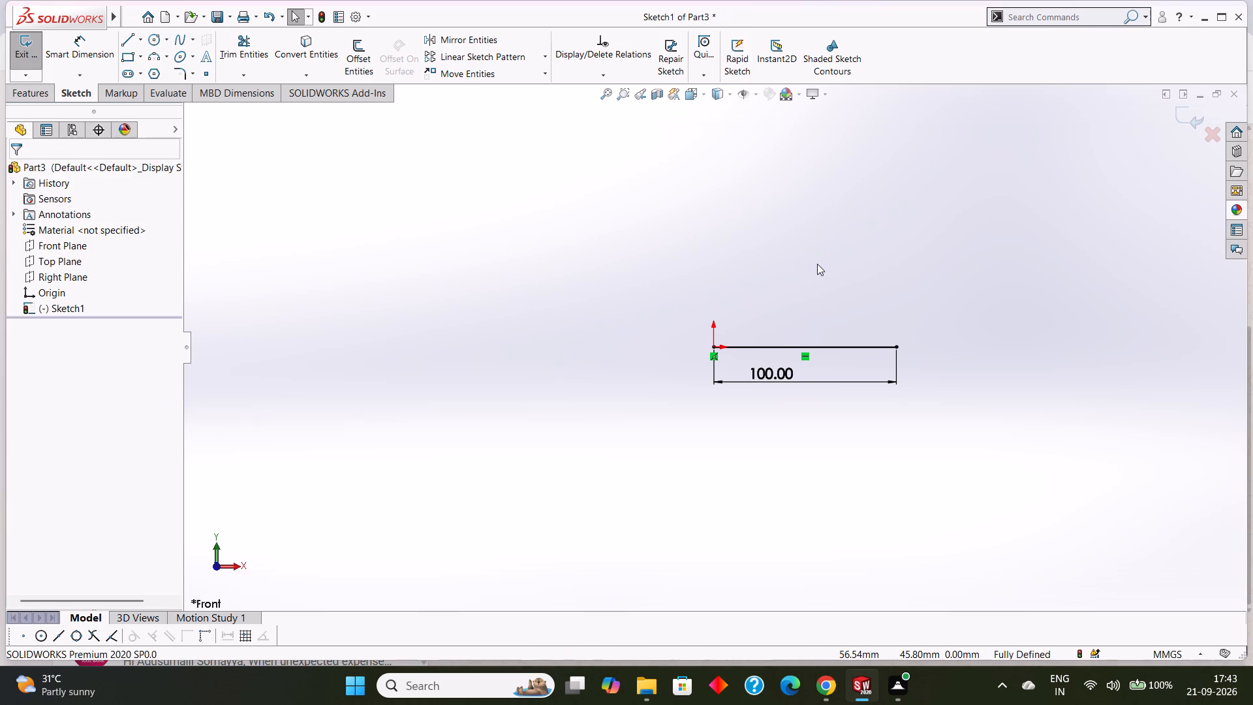
Close a rectangle on the base line with a 50 mm vertical line, a 100 mm horizontal line and a vertical line to the origin.
left_click(33, 91)
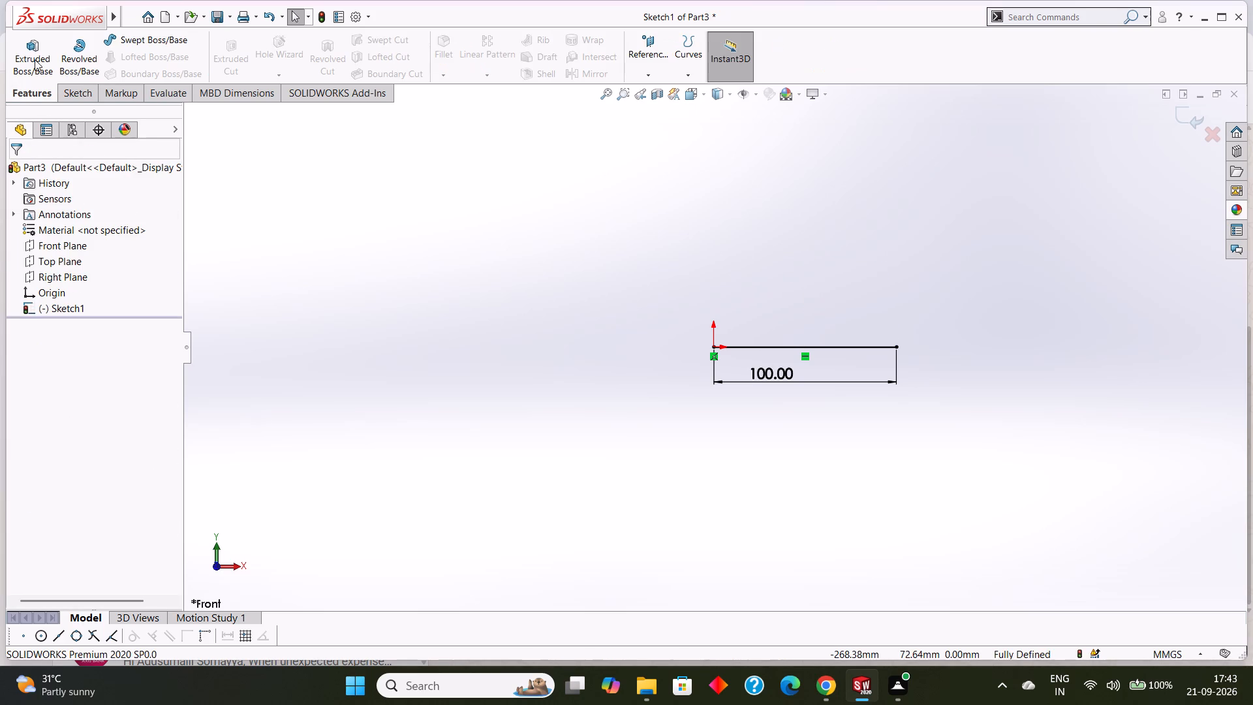
left_click(70, 85)
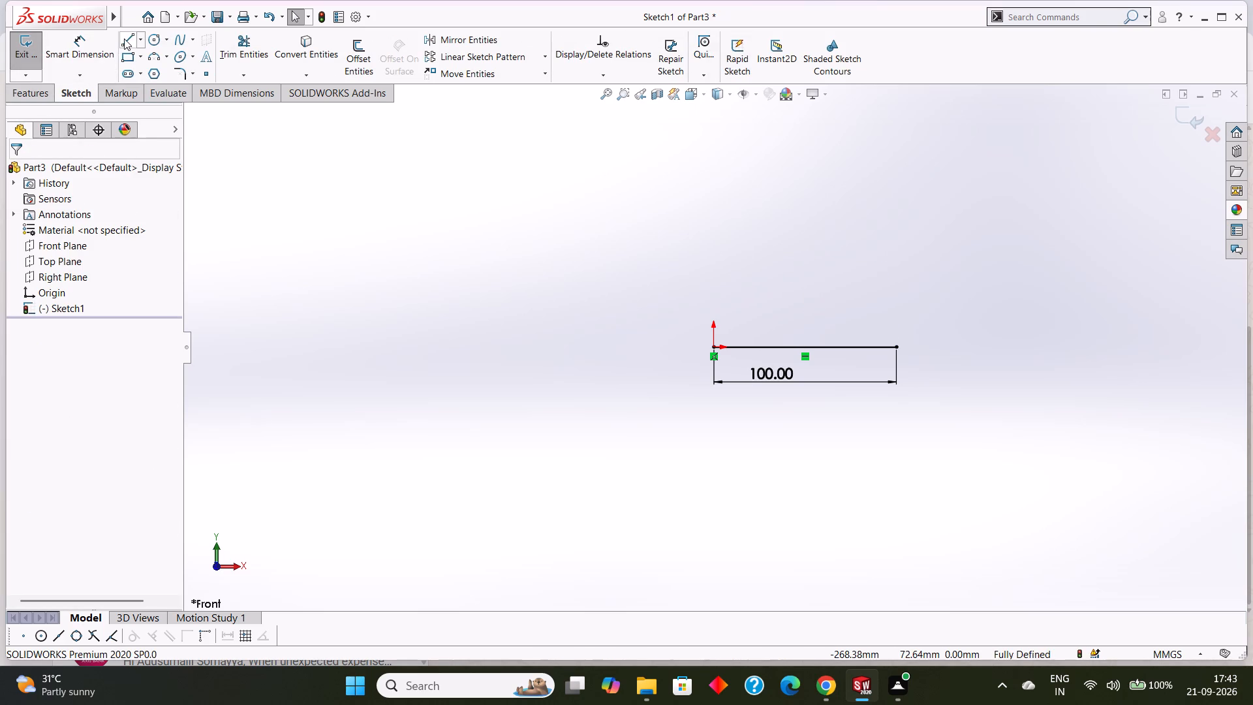
left_click(129, 37)
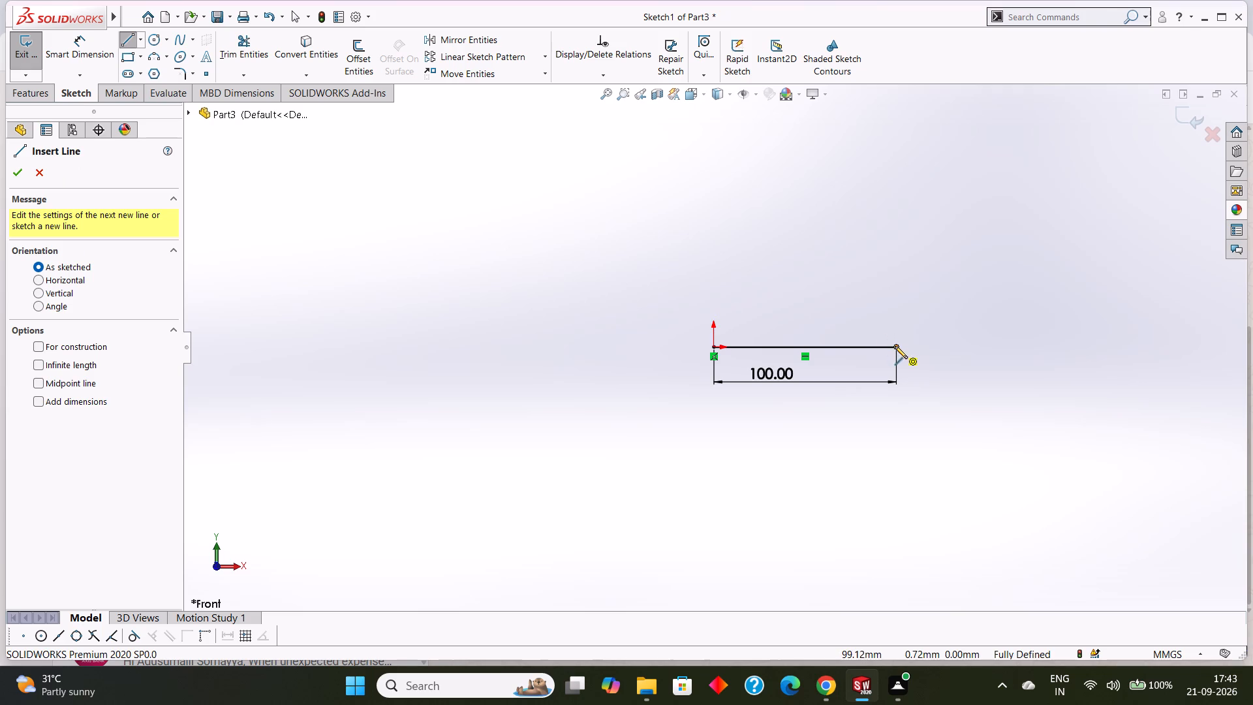
left_click(895, 346)
type("50")
key("Return")
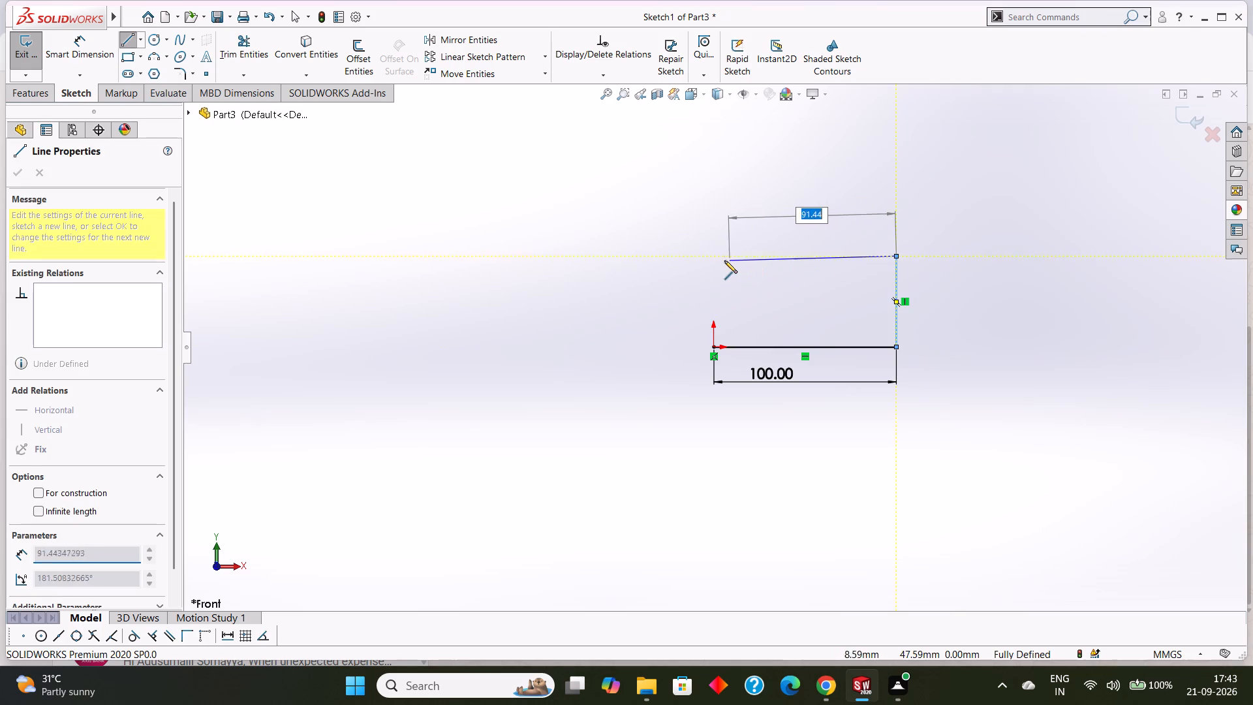
type("100")
key("Return")
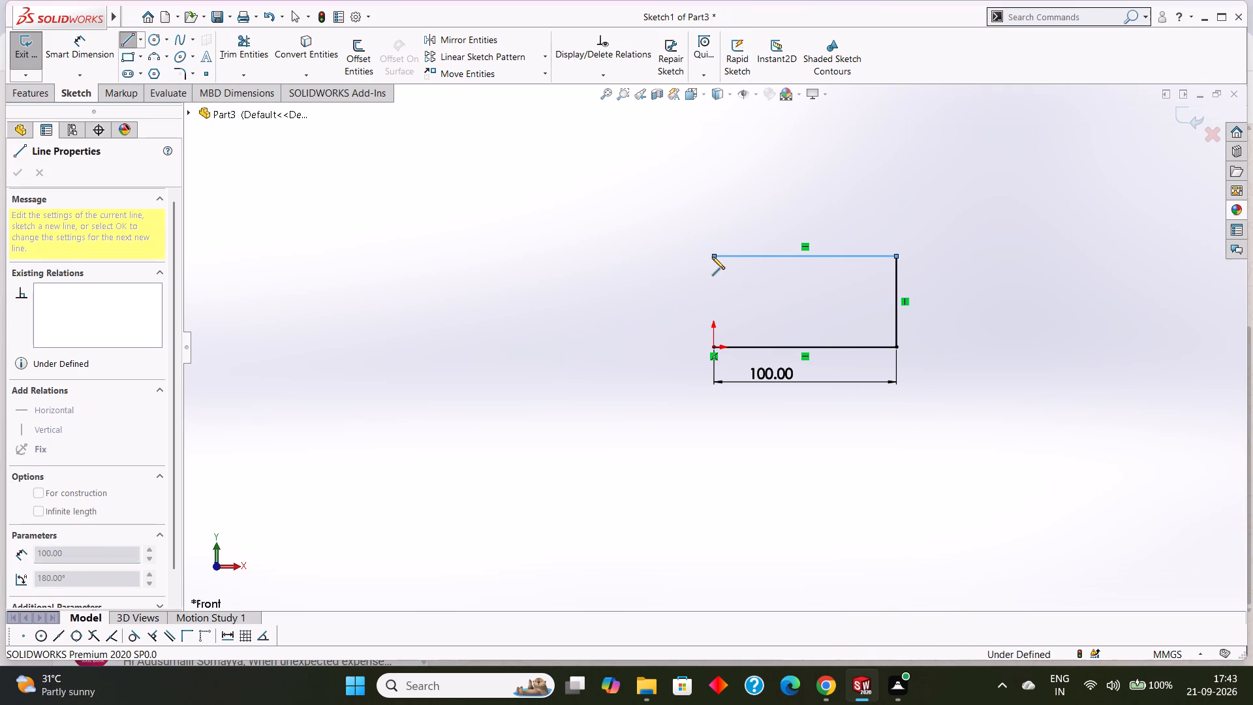
left_click(716, 349)
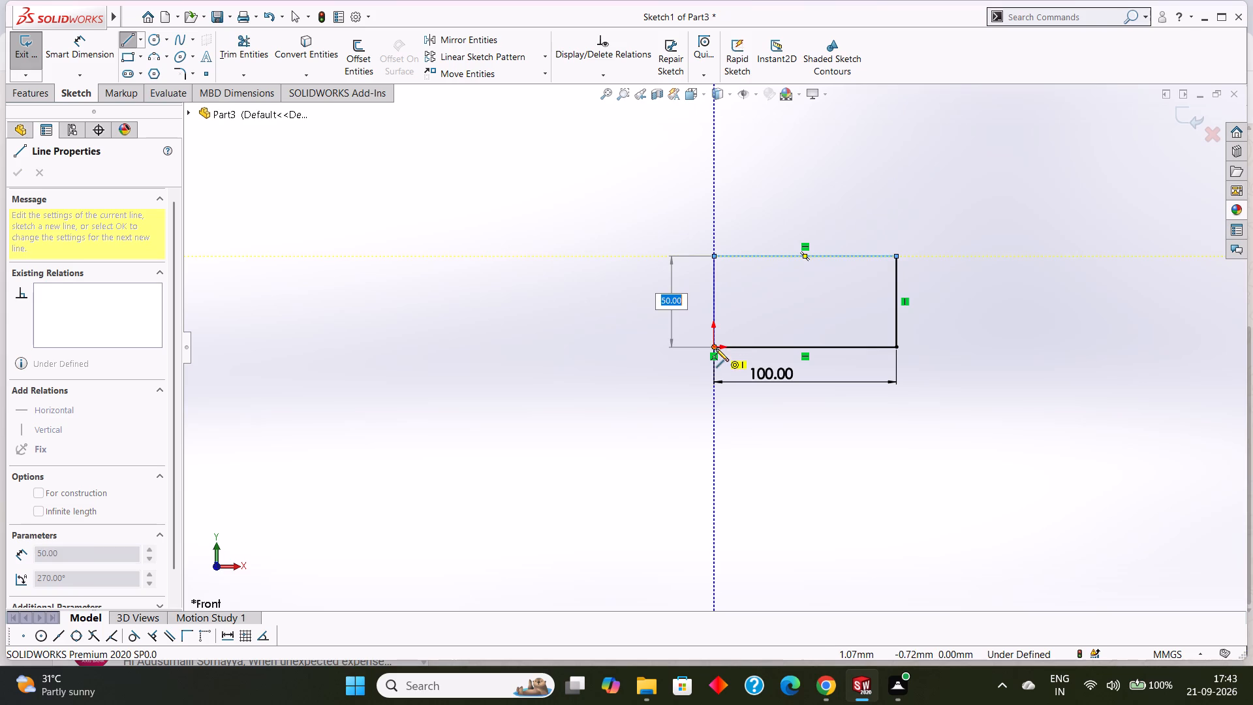
right_click(668, 336)
left_click(683, 341)
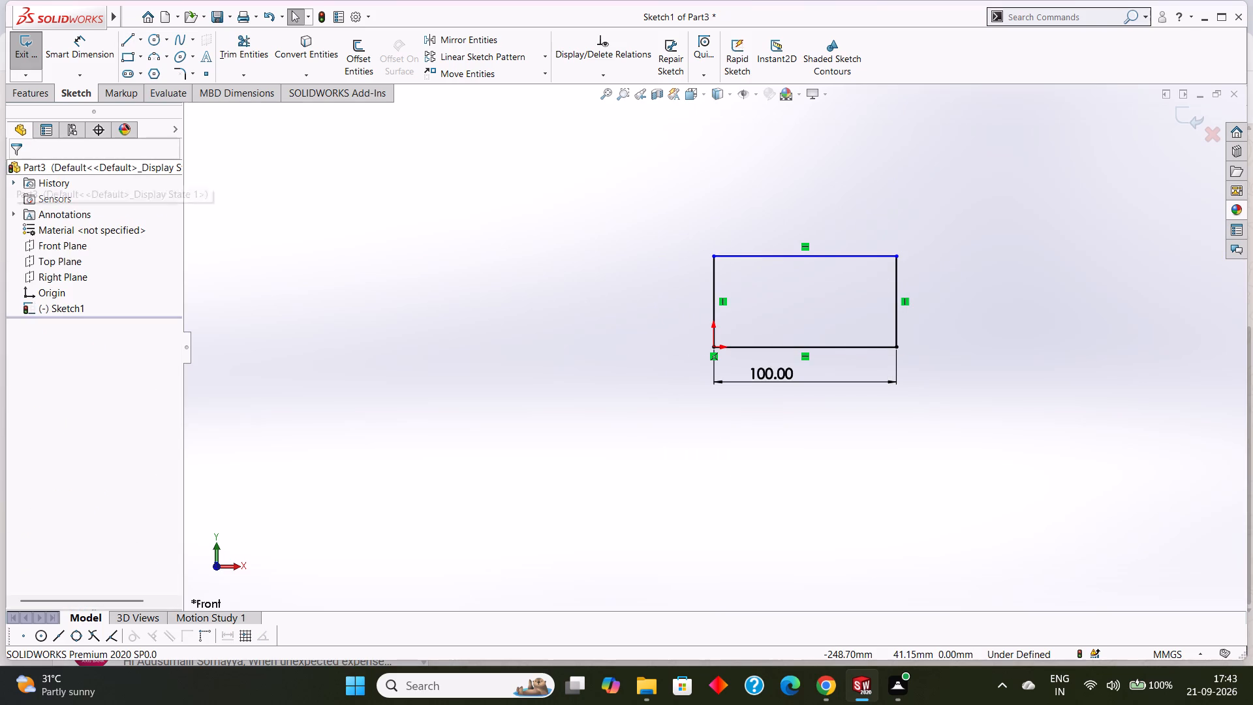
Extrude the rectangle as a blind boss 10 mm deep.
left_click(34, 87)
left_click(28, 59)
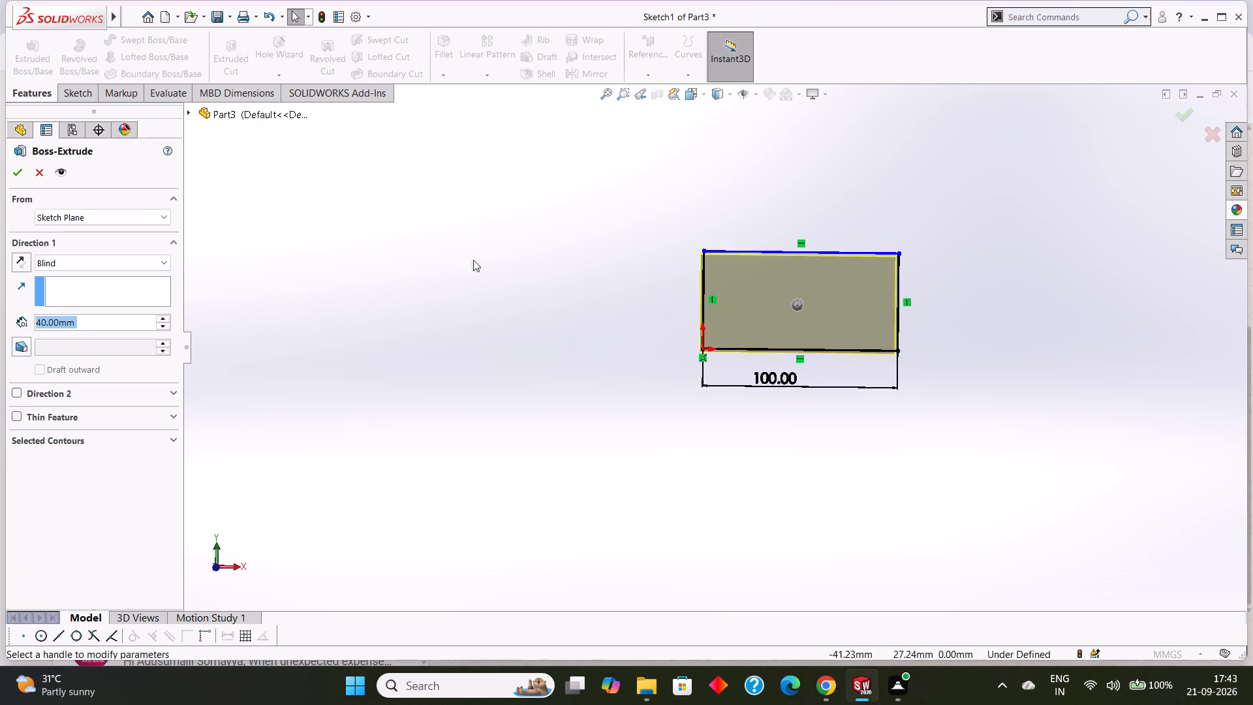
type("10")
key("Return")
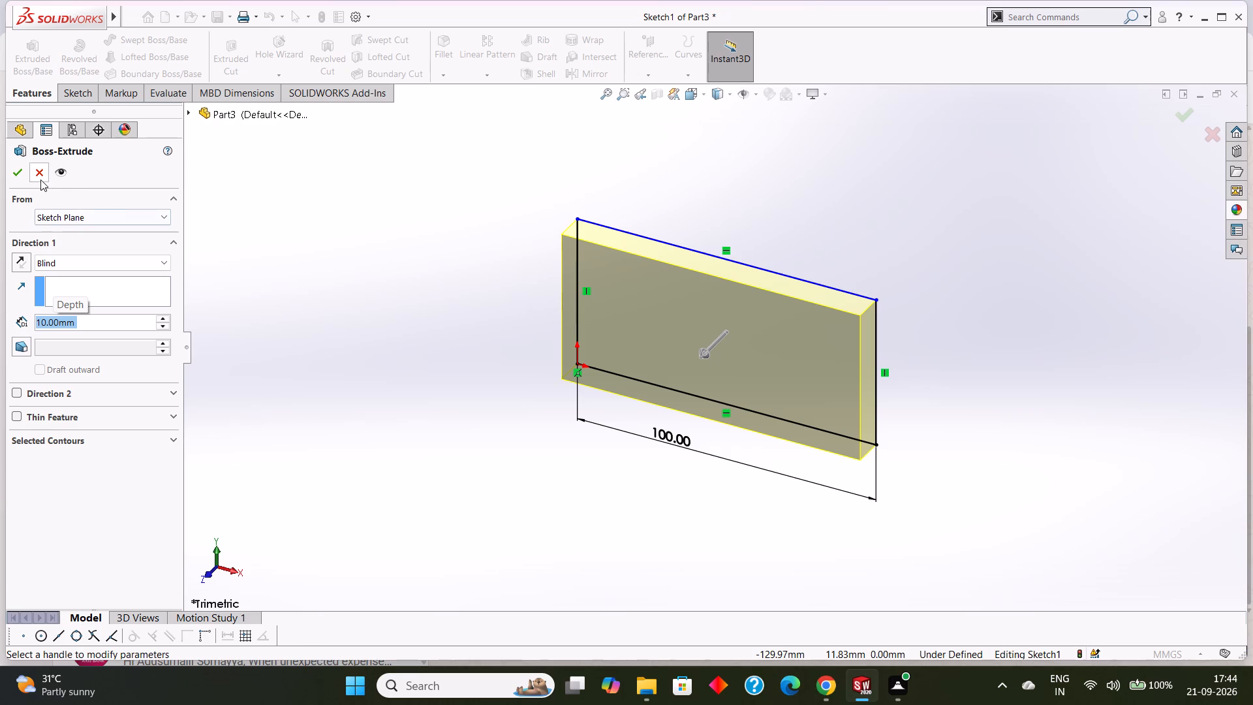
left_click(20, 175)
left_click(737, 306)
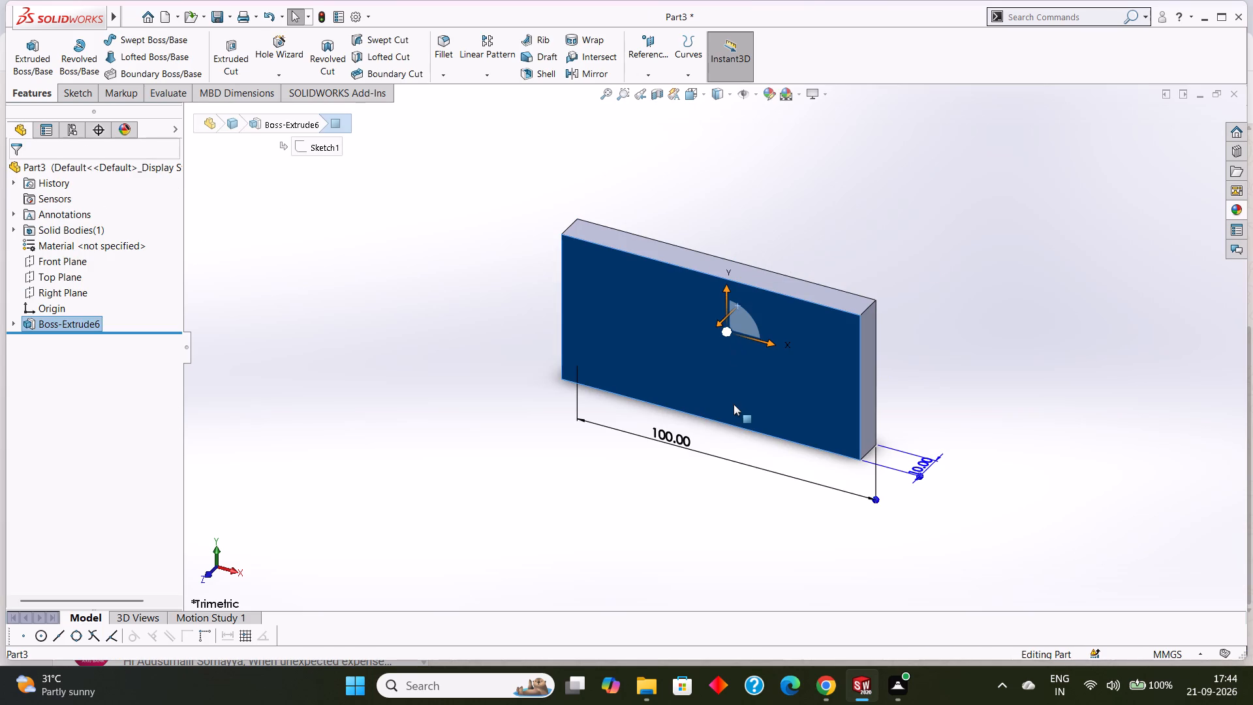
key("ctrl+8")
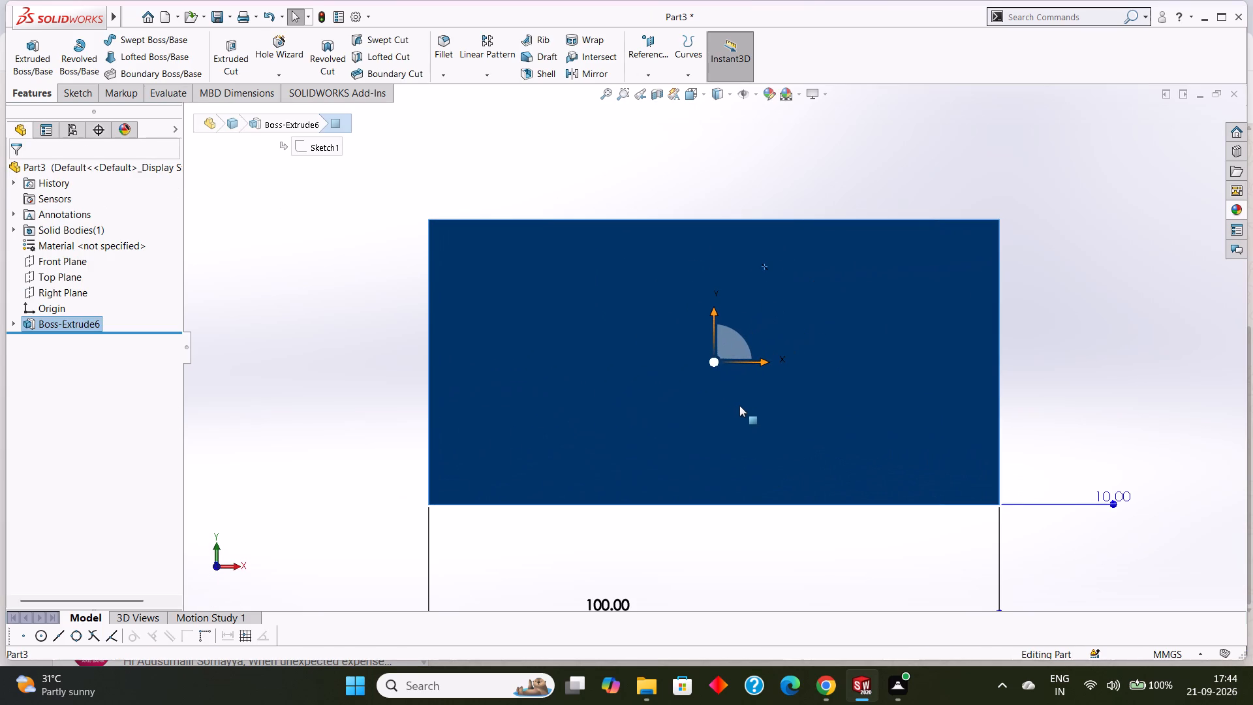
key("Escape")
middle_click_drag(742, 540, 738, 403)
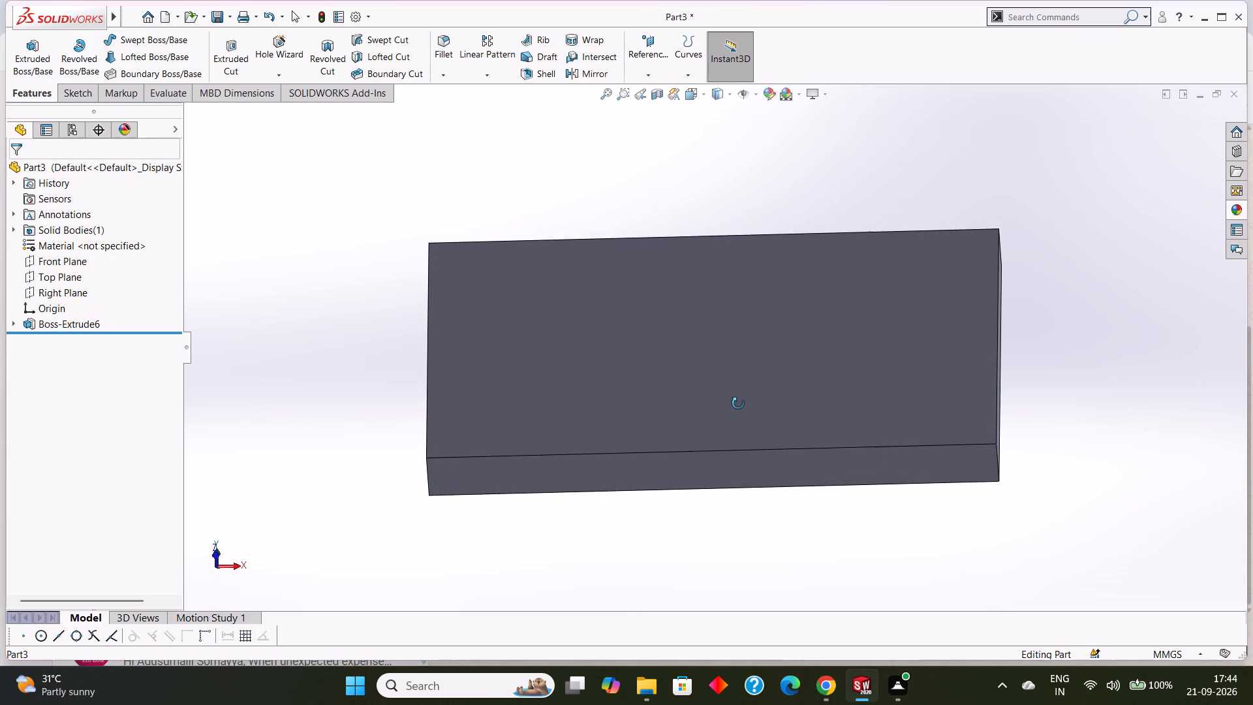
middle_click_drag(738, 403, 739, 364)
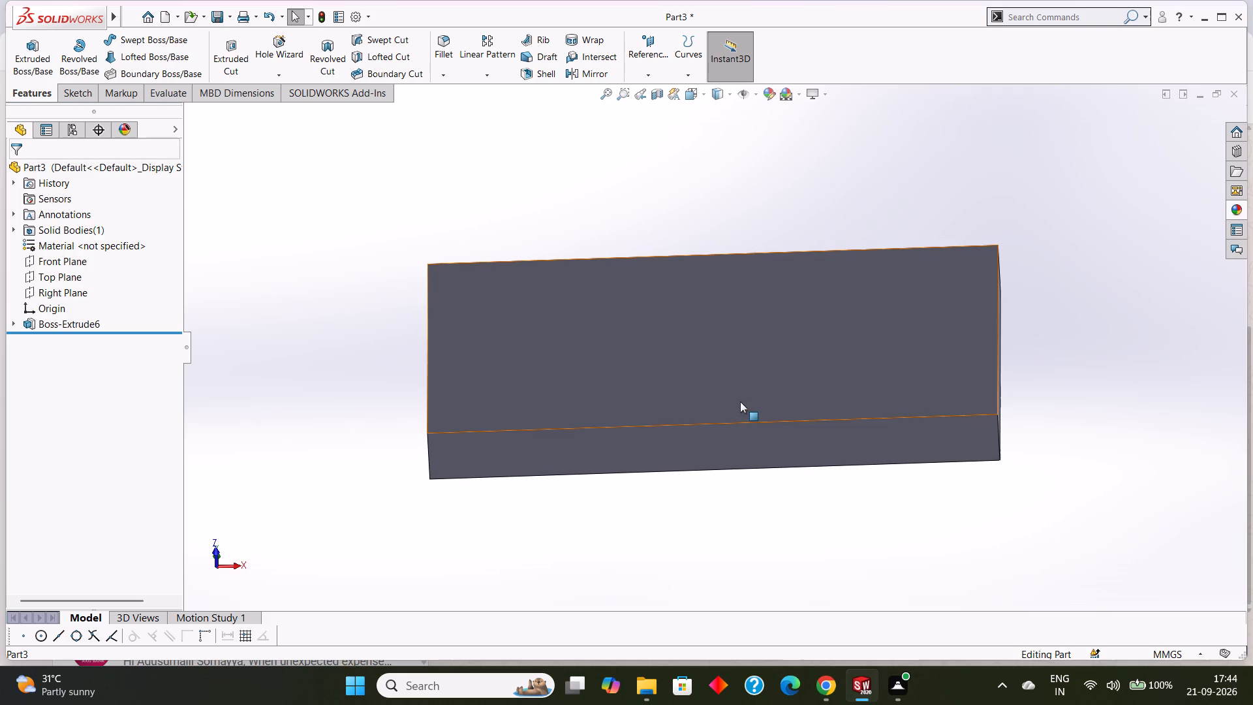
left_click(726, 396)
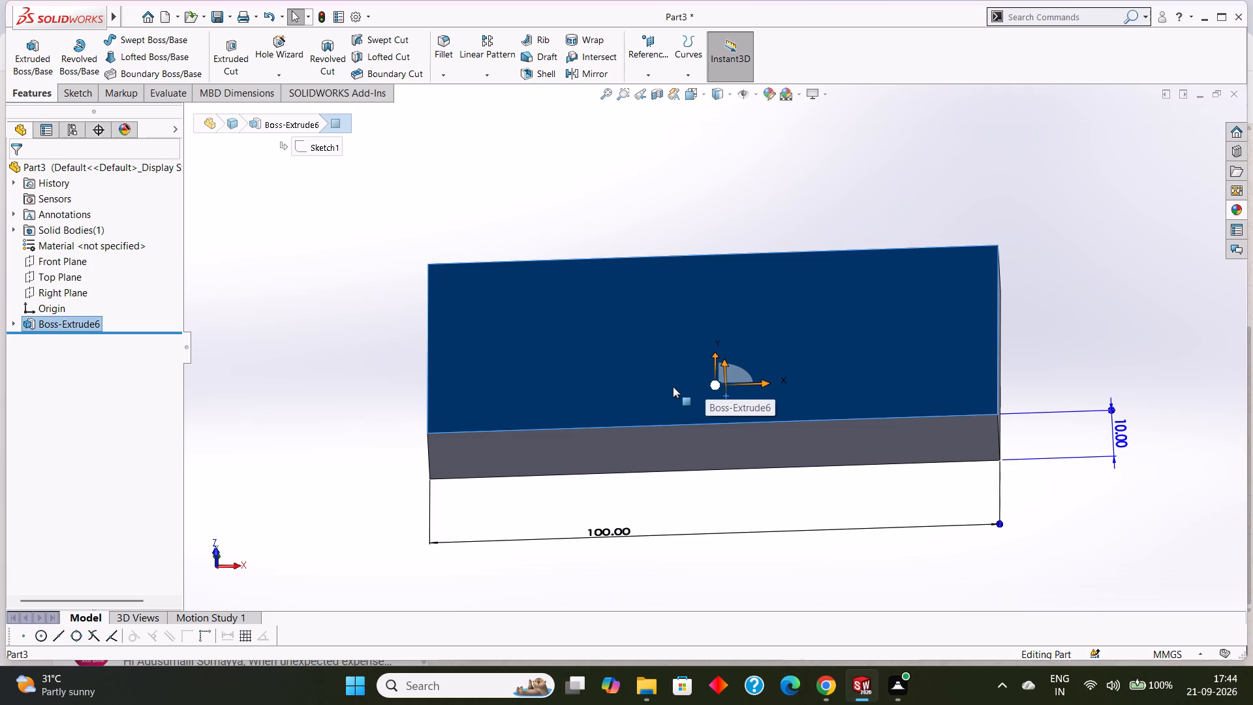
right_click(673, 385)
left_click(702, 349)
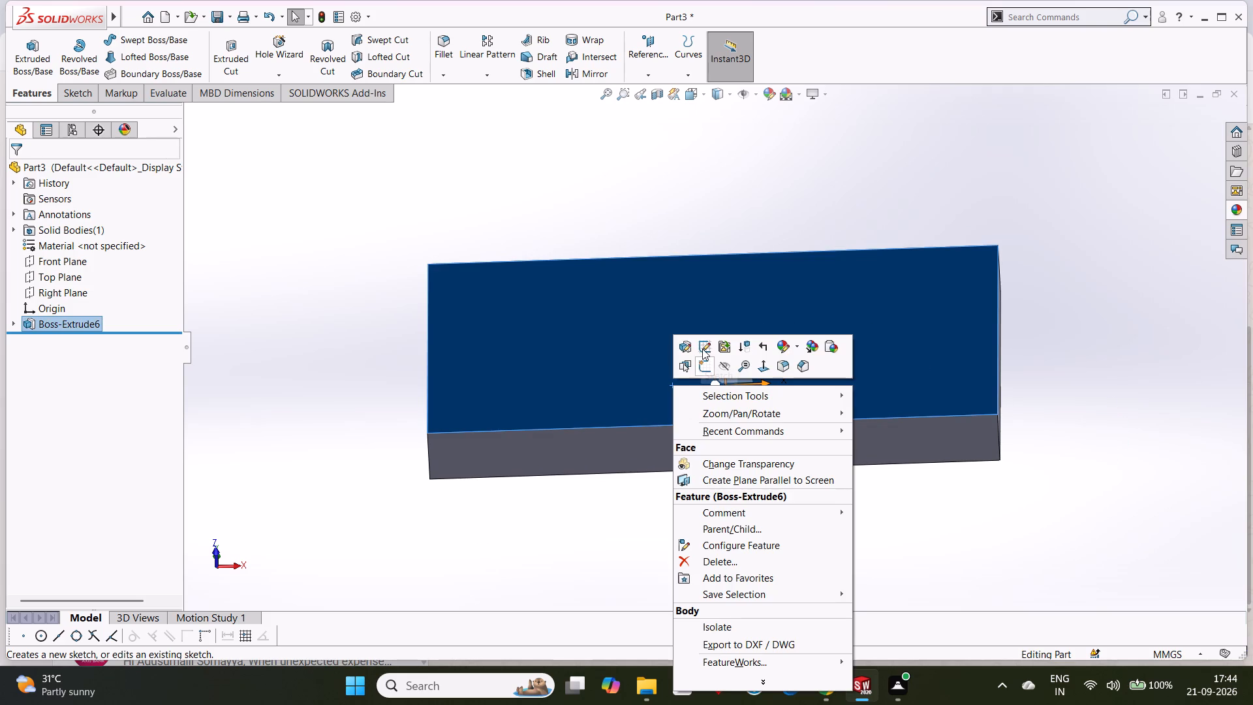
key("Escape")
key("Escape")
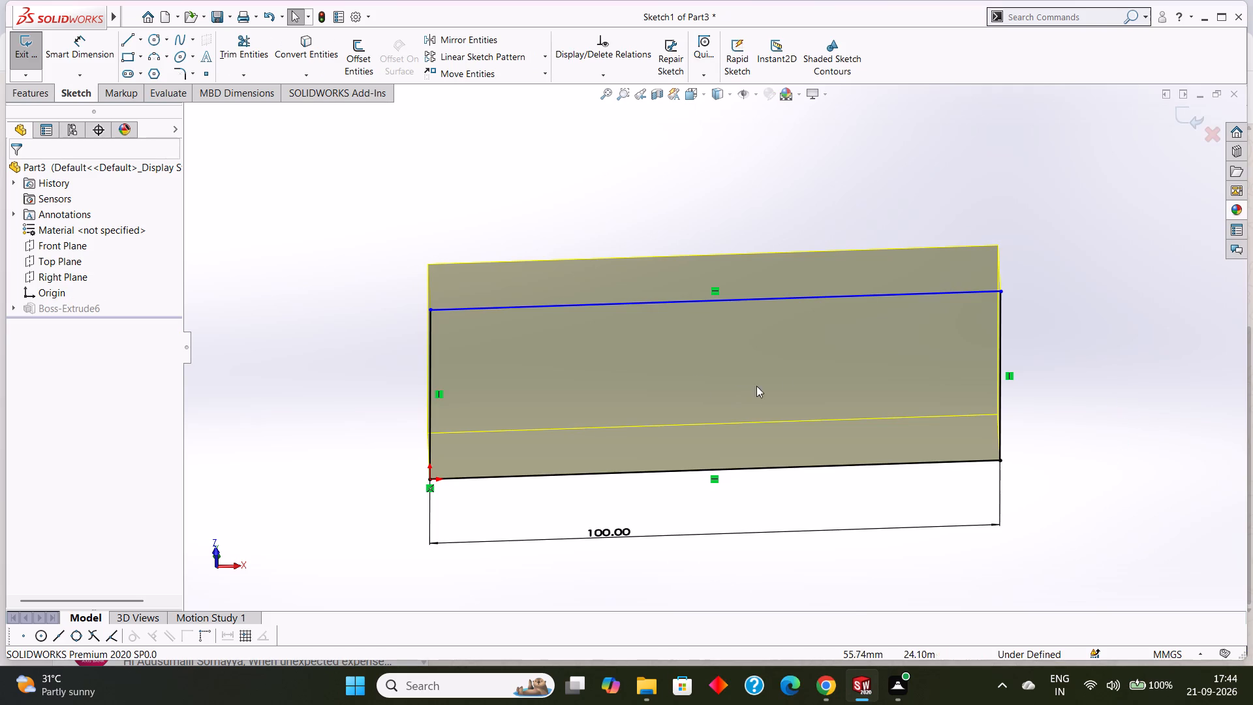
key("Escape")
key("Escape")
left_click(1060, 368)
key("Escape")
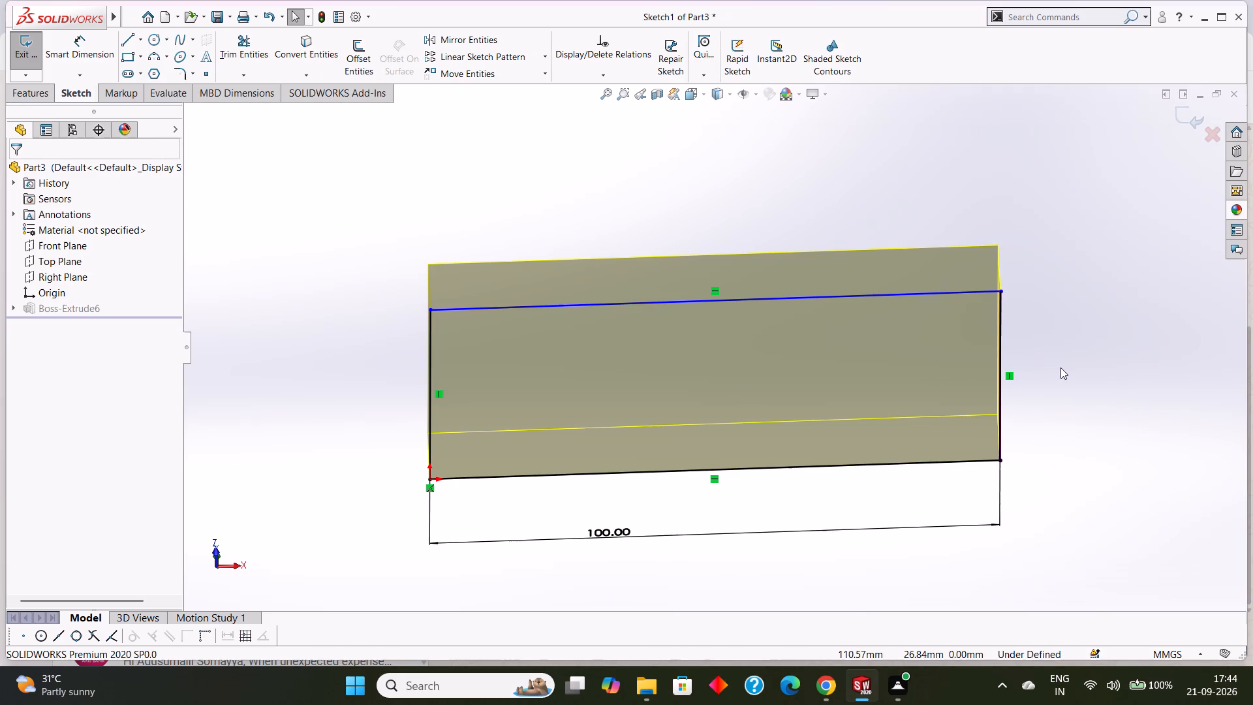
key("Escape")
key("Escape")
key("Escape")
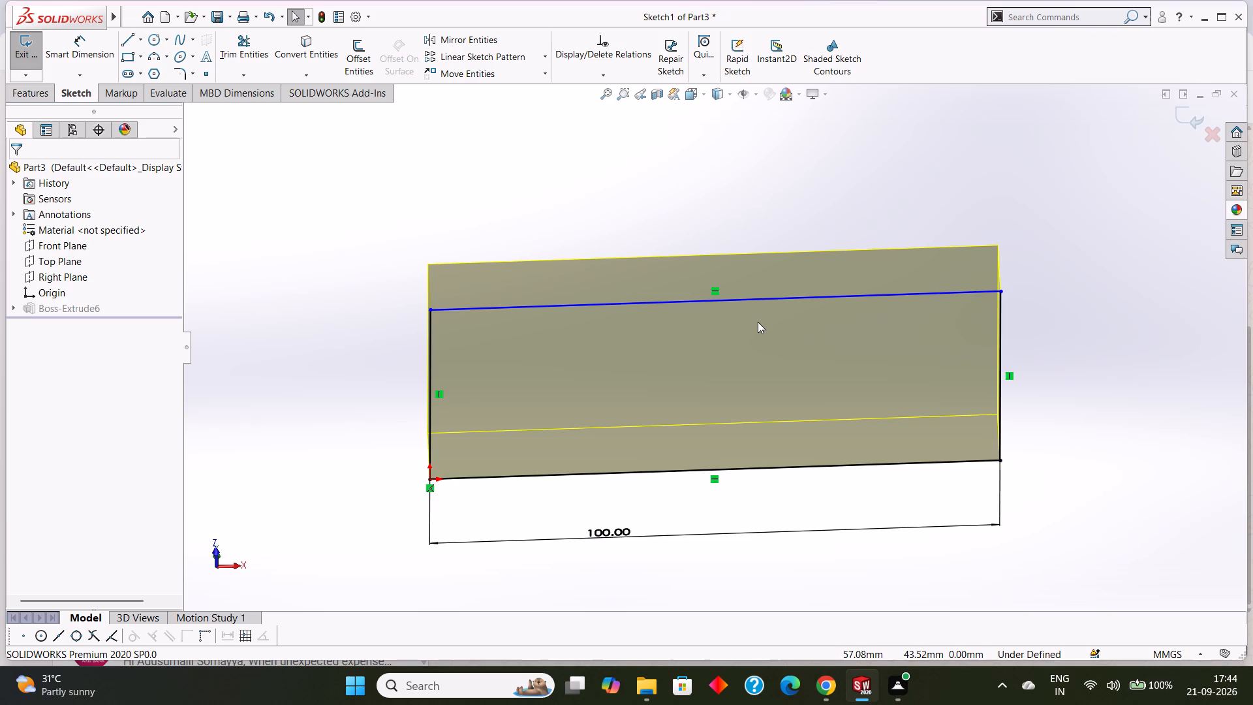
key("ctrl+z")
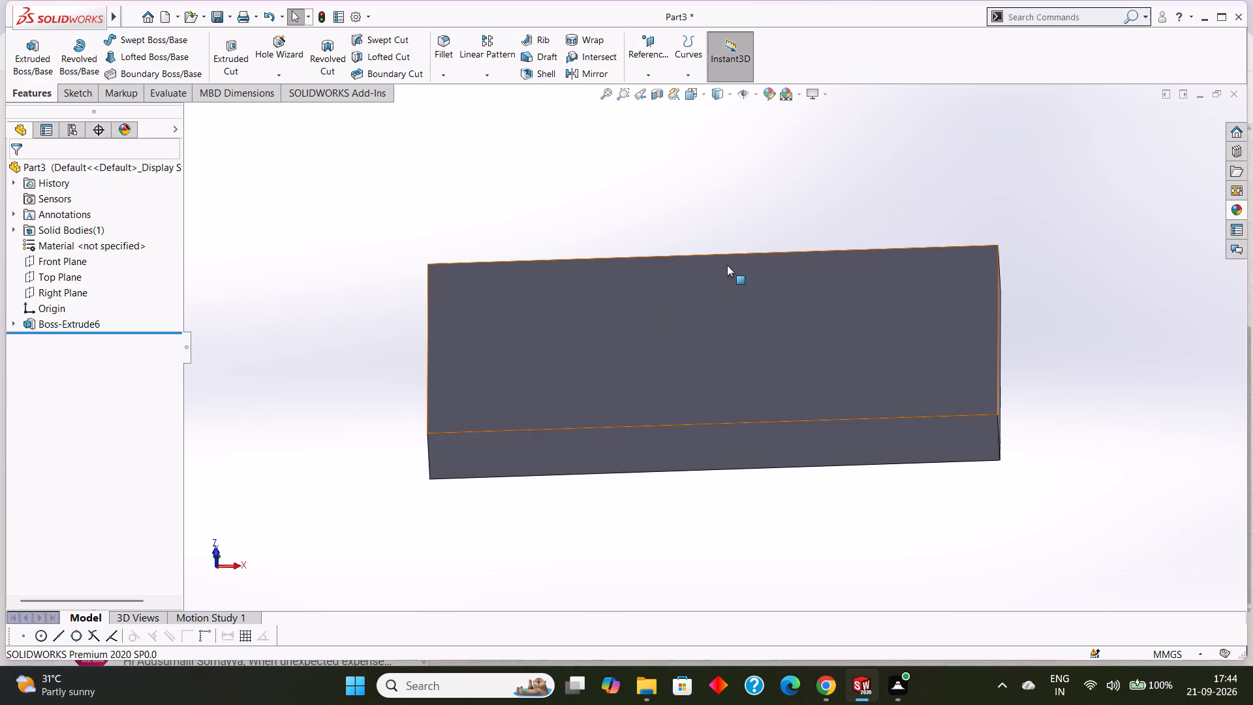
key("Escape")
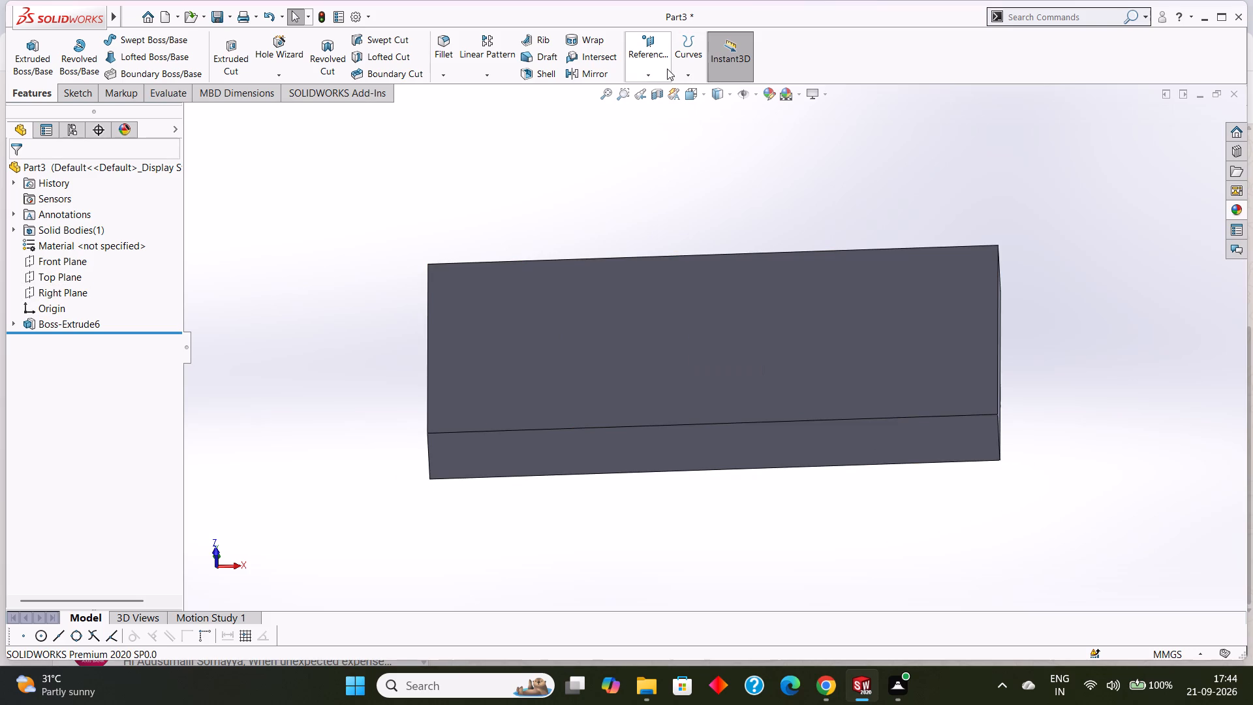
Create a reference plane offset 10 mm from the Front Plane, level with the plate's large outer face.
left_click(642, 81)
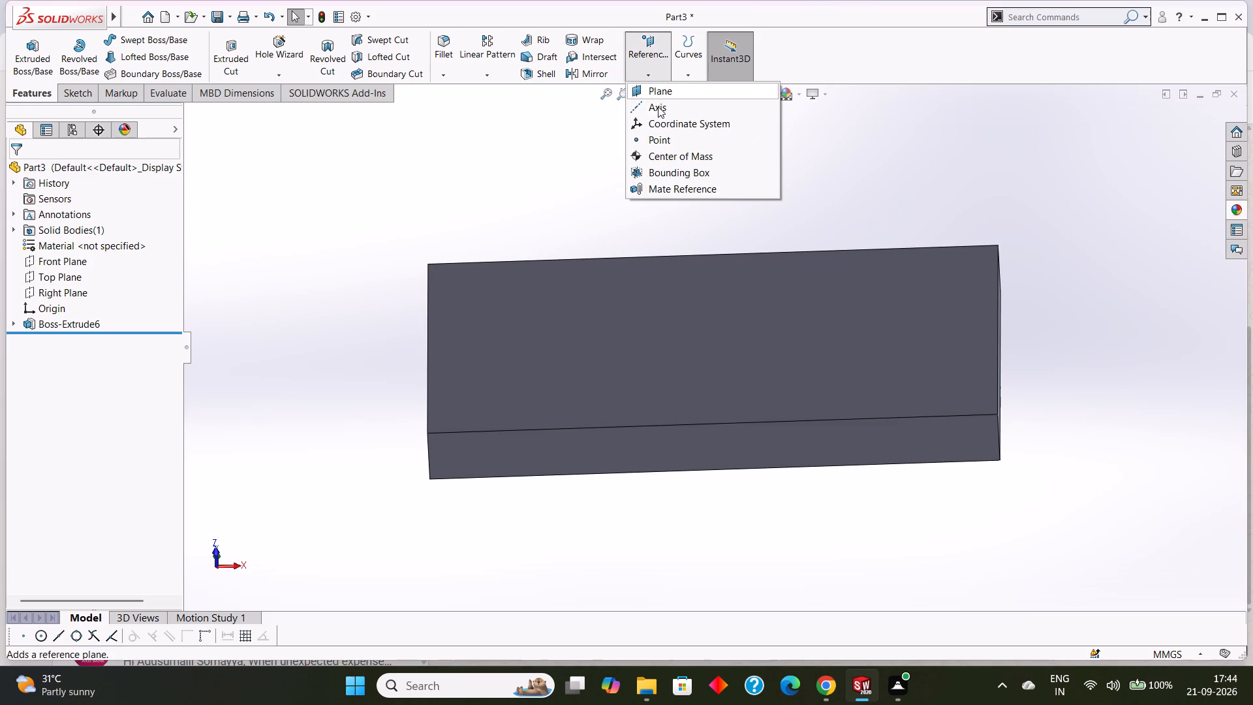
left_click(658, 91)
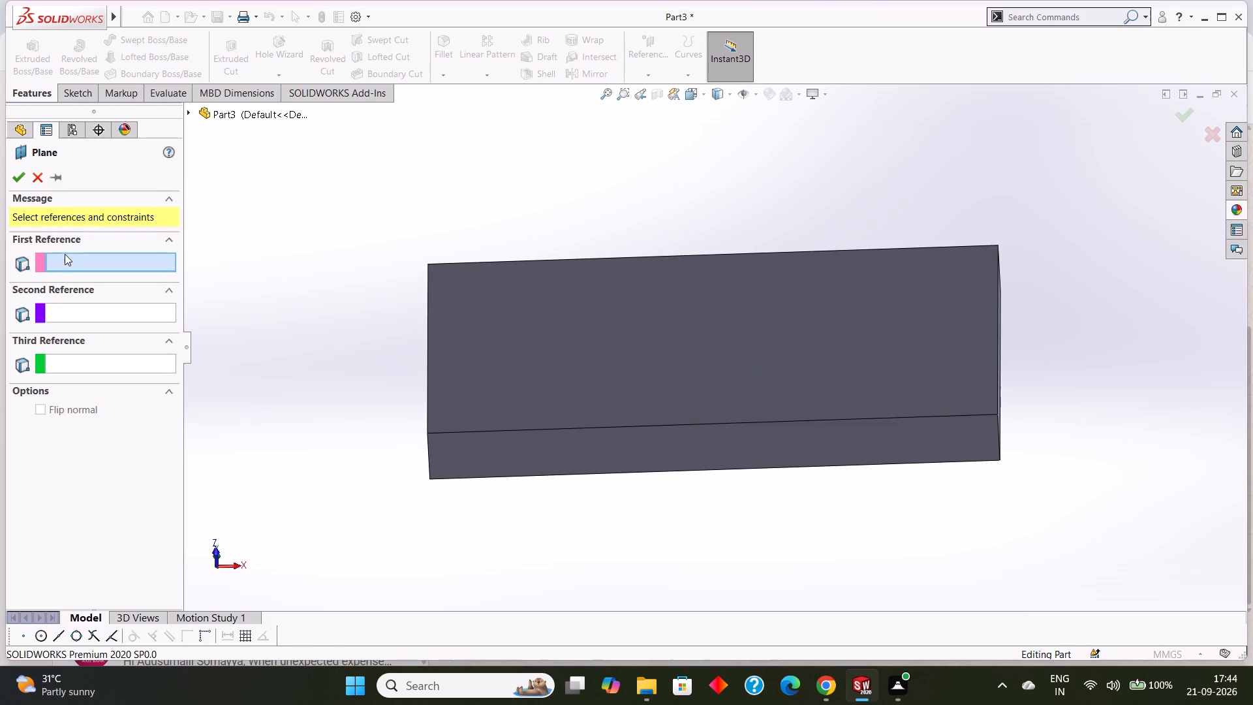
left_click(194, 114)
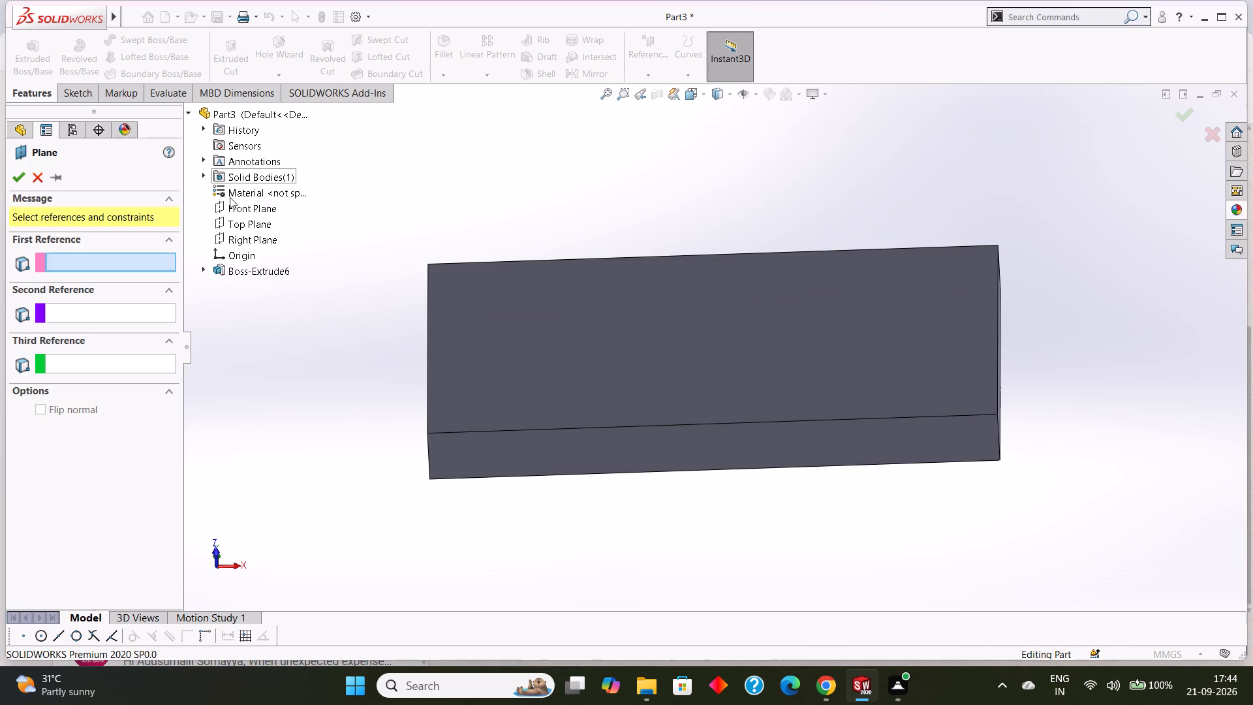
left_click(239, 211)
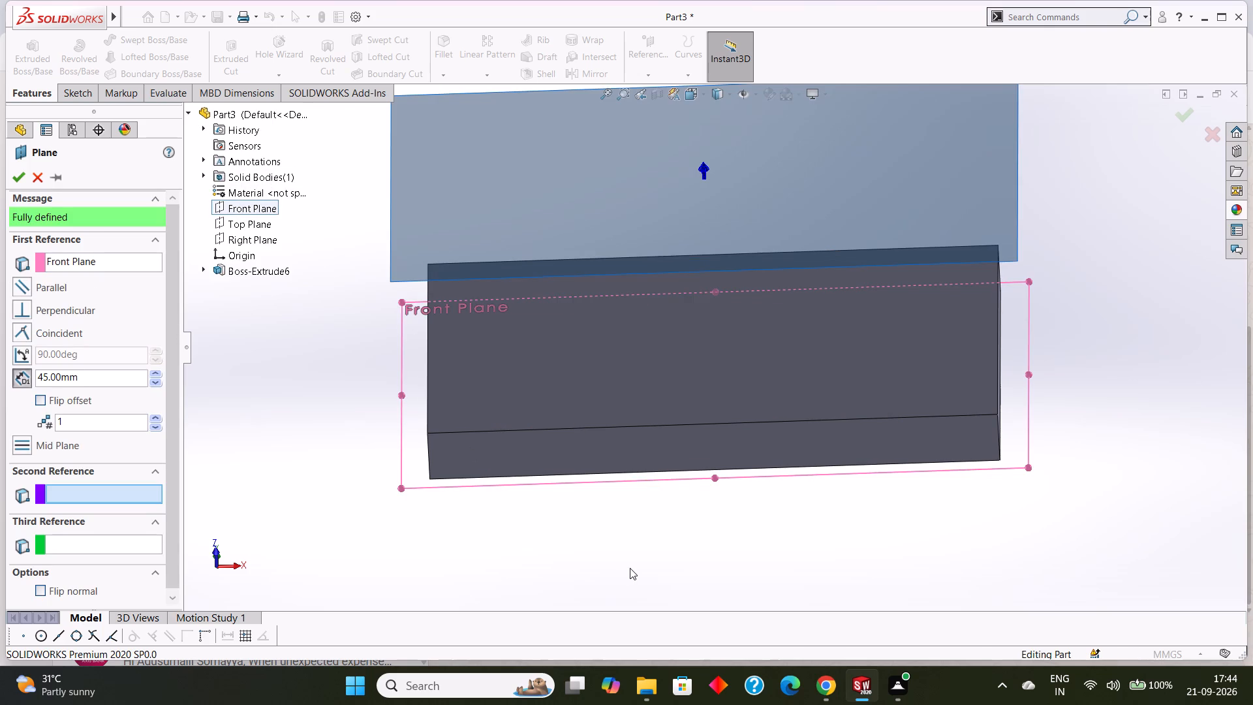
middle_click_drag(630, 563, 636, 430)
scroll(632, 398, "down", 1)
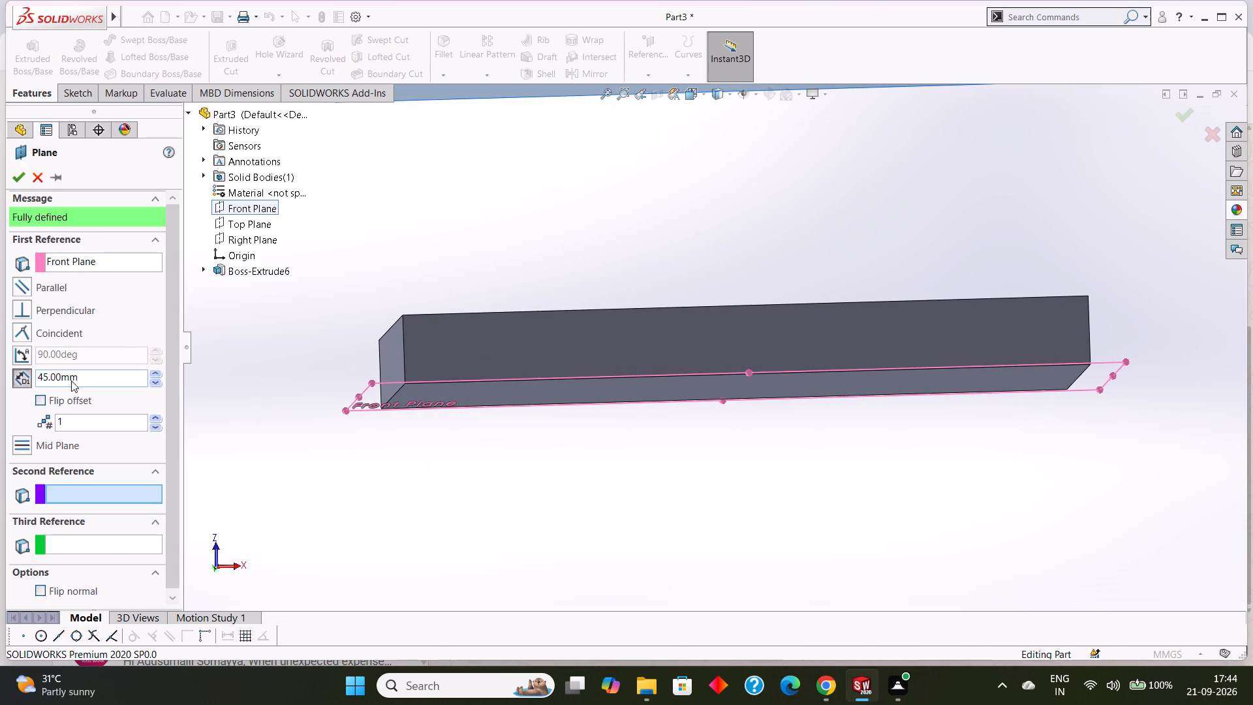
left_click_drag(97, 379, 8, 378)
key("0")
key("Return")
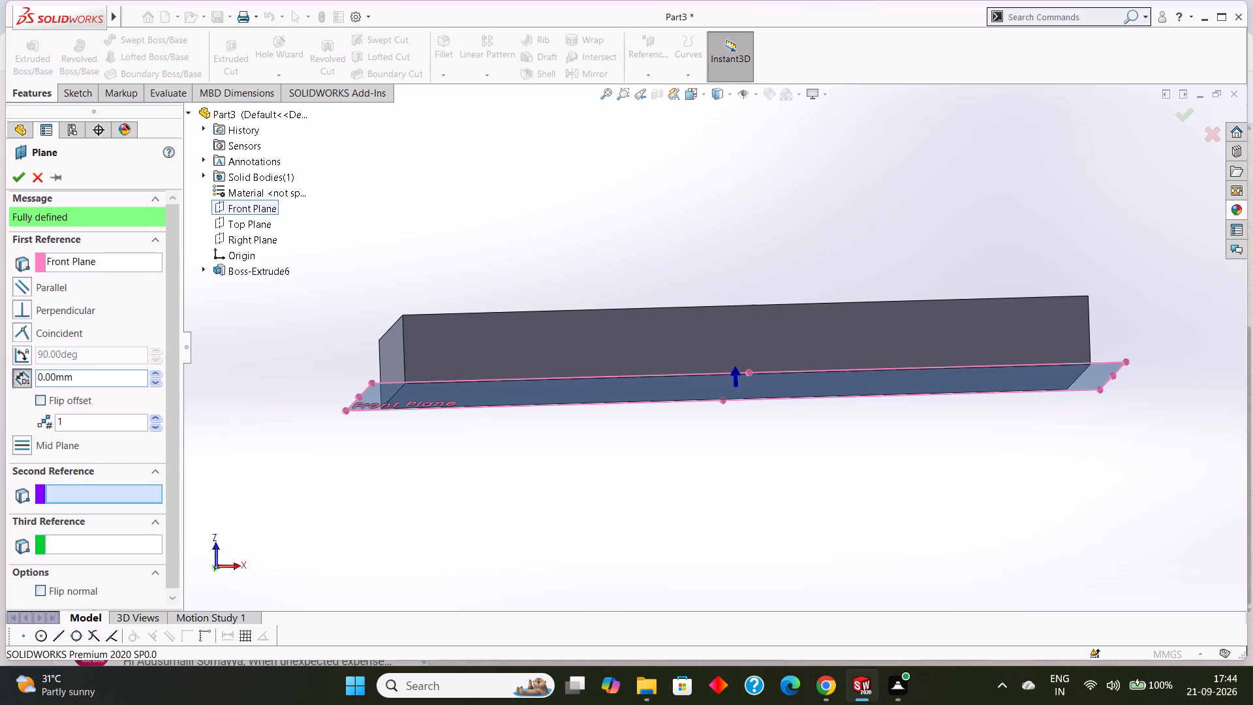
left_click_drag(92, 377, 37, 383)
type("10")
key("Return")
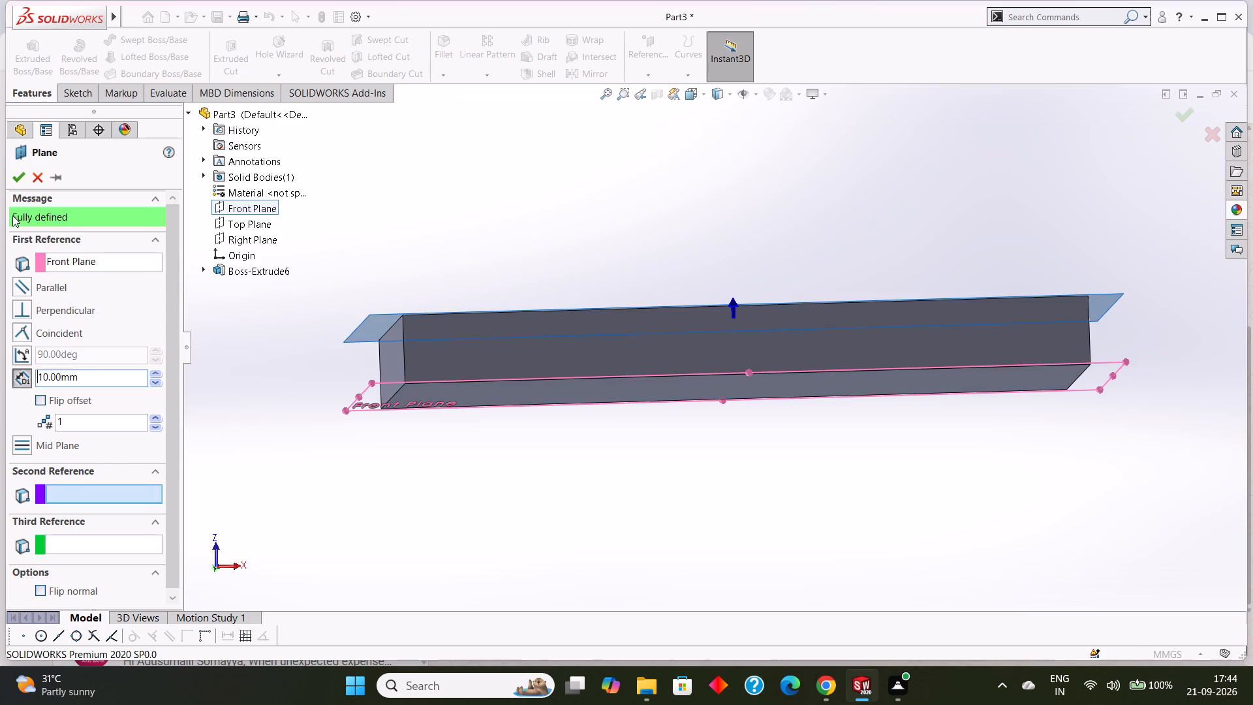
left_click(19, 179)
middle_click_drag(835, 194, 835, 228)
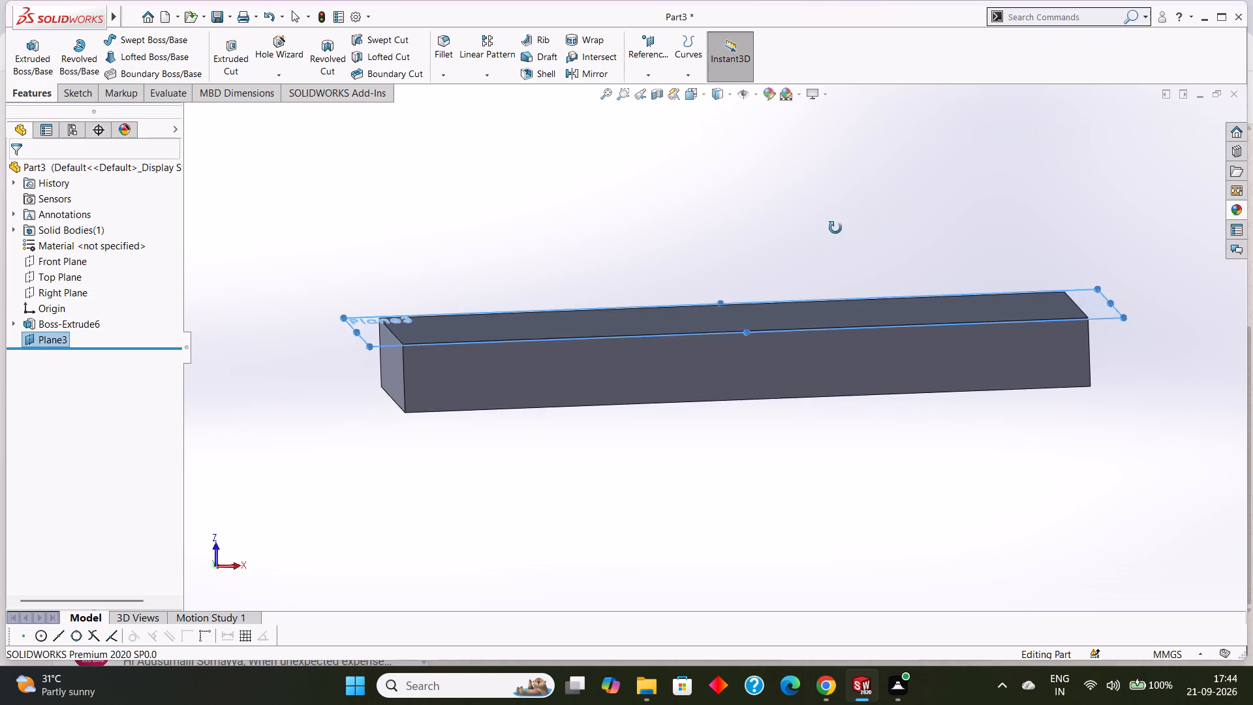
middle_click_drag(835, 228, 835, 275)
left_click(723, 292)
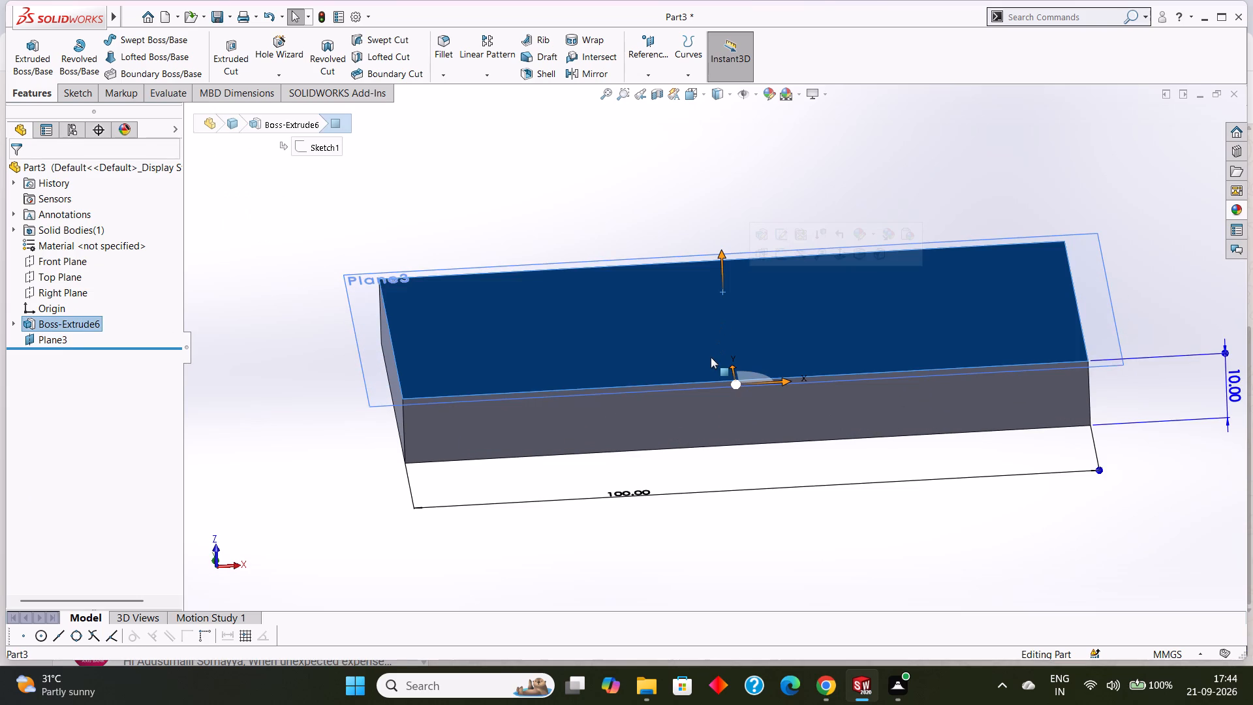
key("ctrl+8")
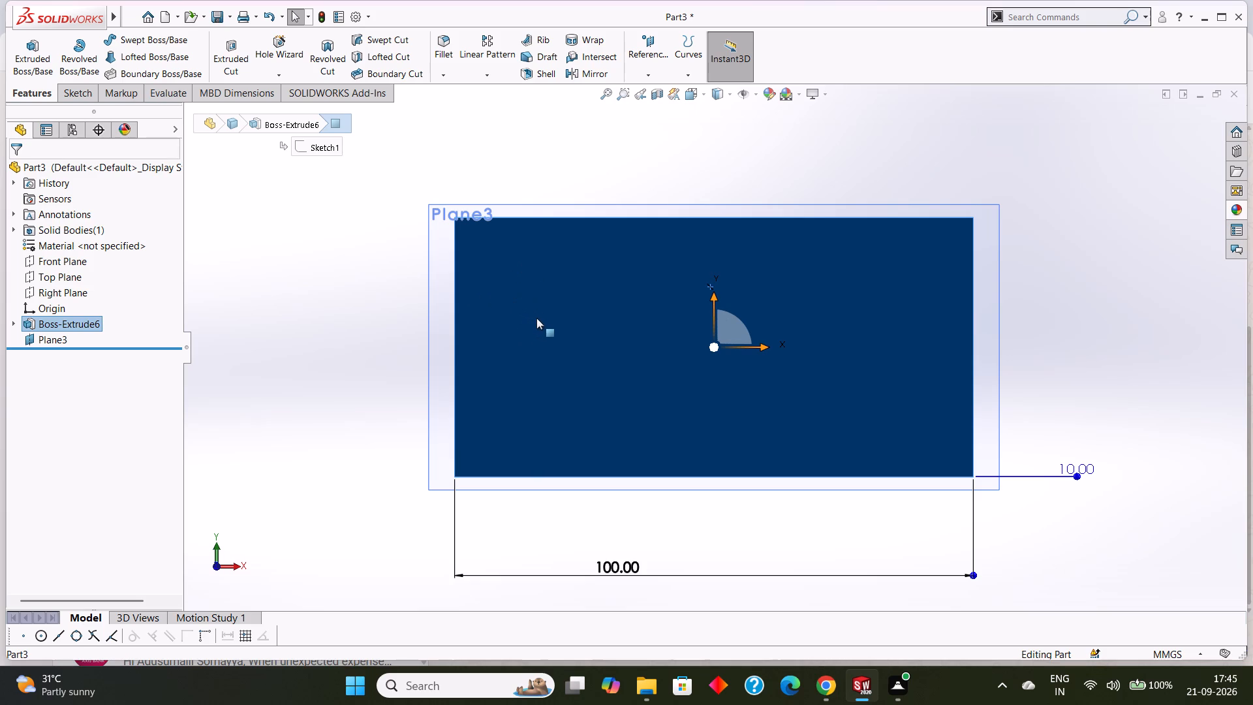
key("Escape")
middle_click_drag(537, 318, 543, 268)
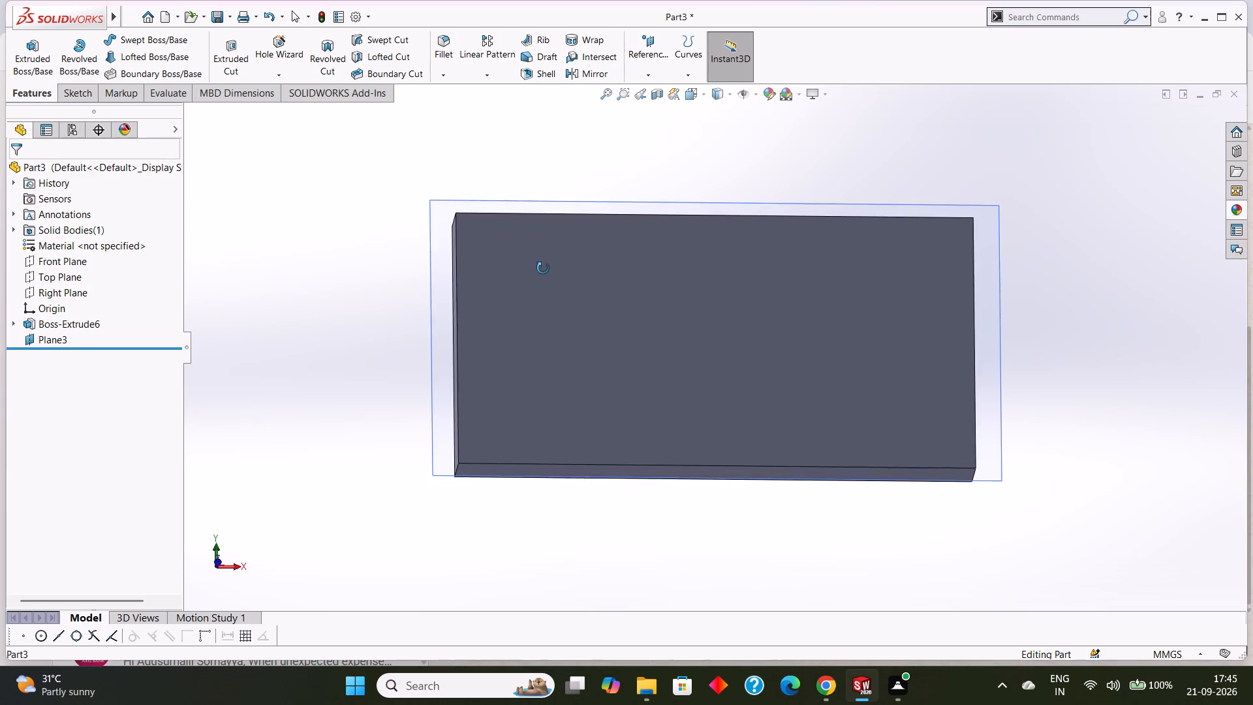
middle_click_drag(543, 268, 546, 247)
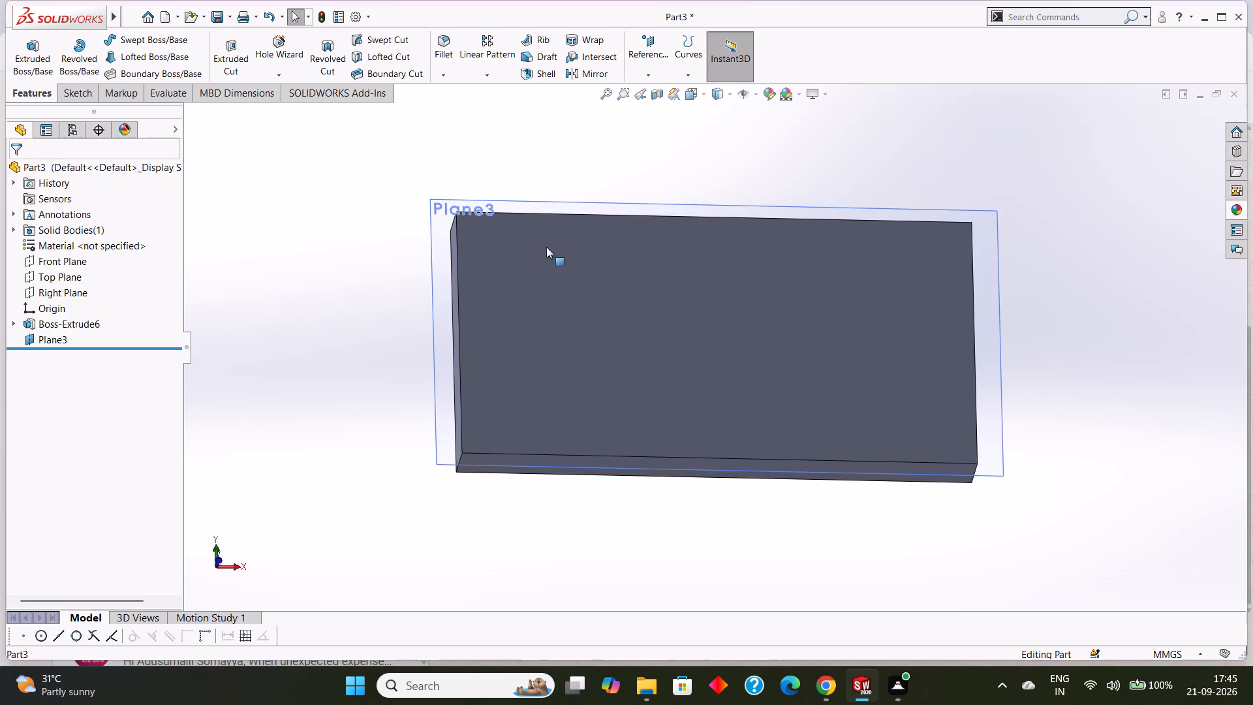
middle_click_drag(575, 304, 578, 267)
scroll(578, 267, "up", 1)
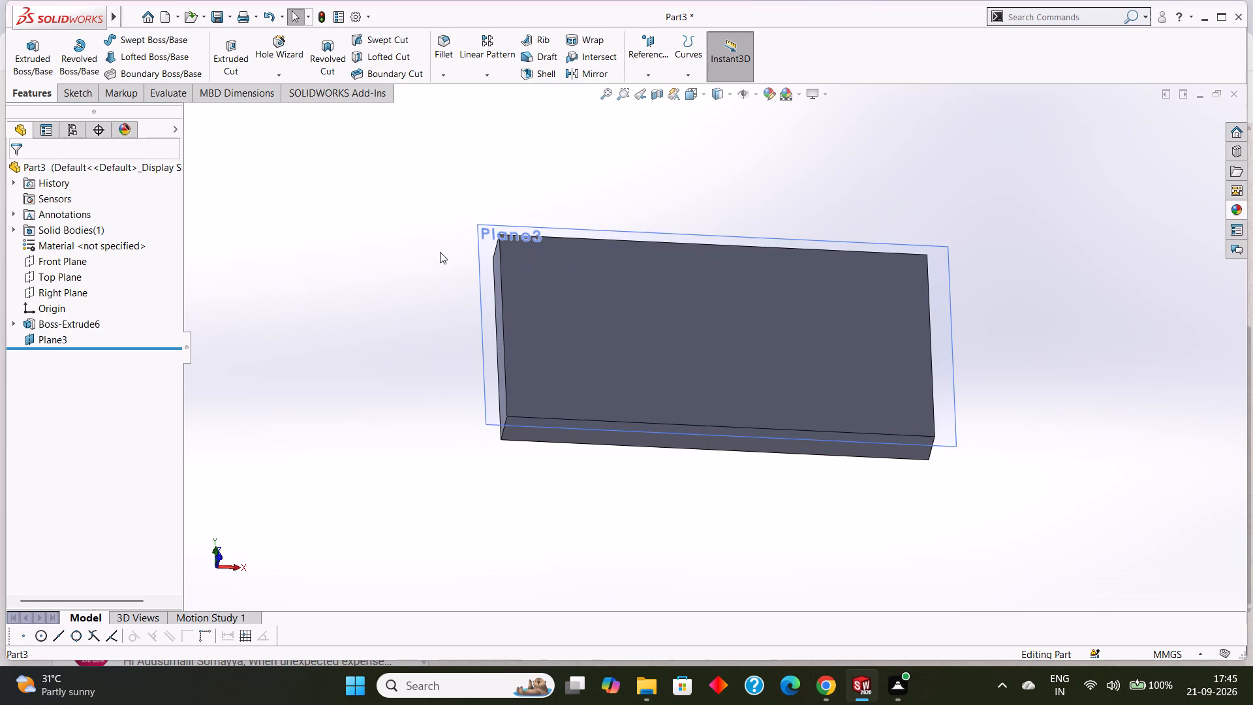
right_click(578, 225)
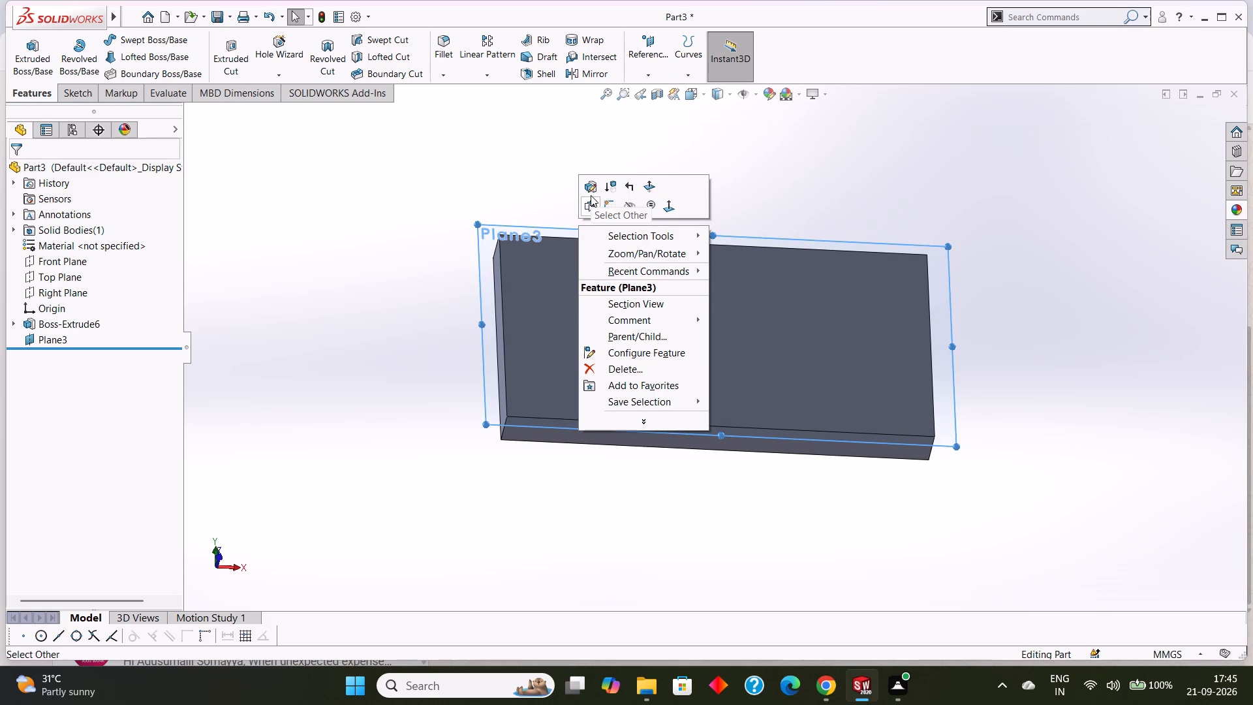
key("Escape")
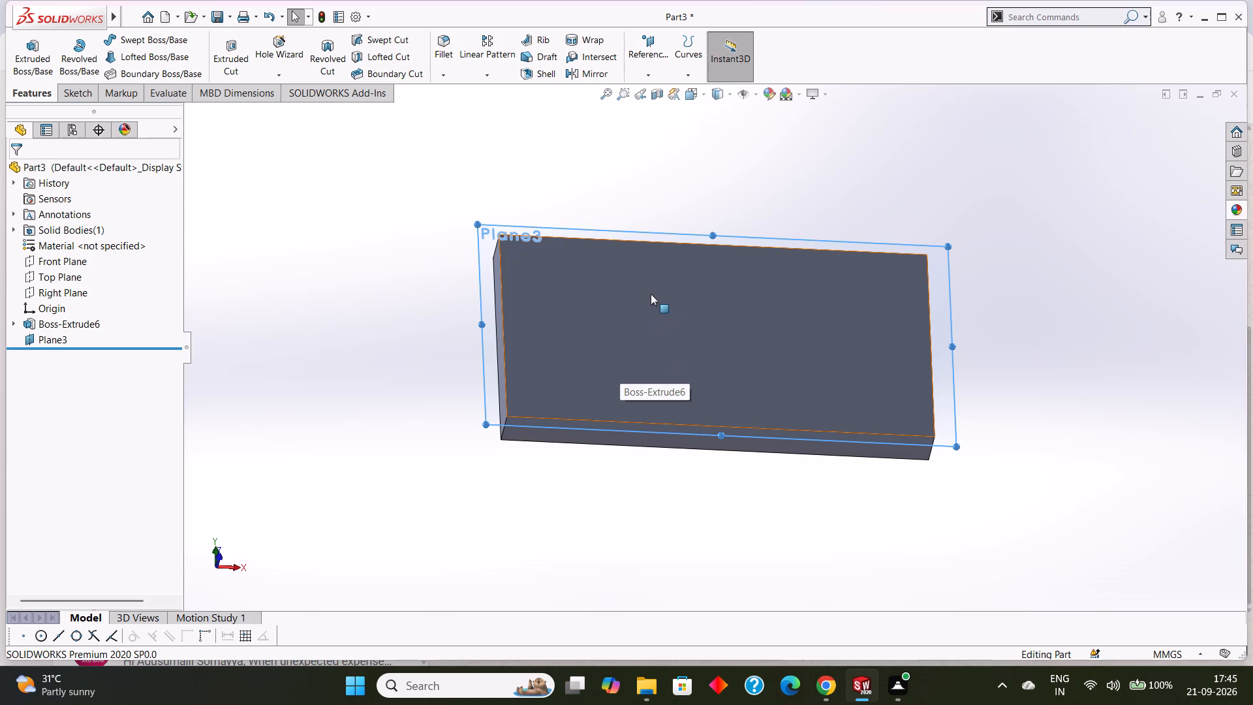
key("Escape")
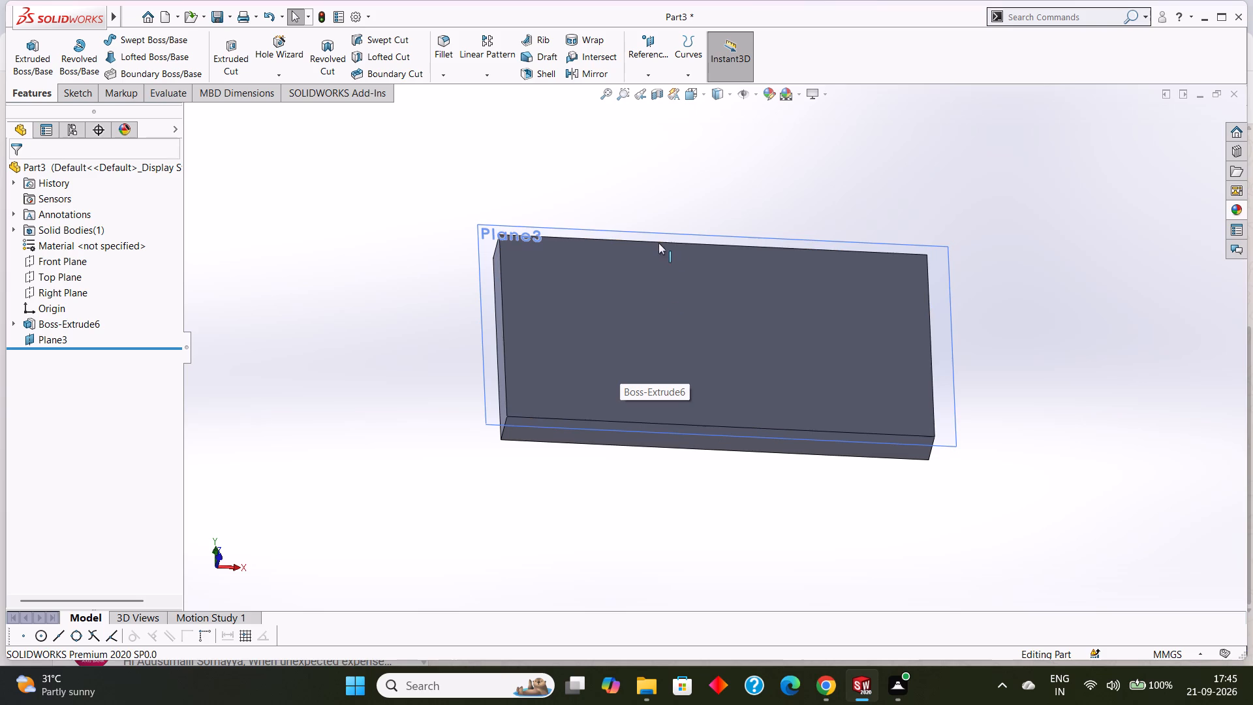
Hide Plane3, the reference plane level with the plate's large outer face.
left_click(39, 93)
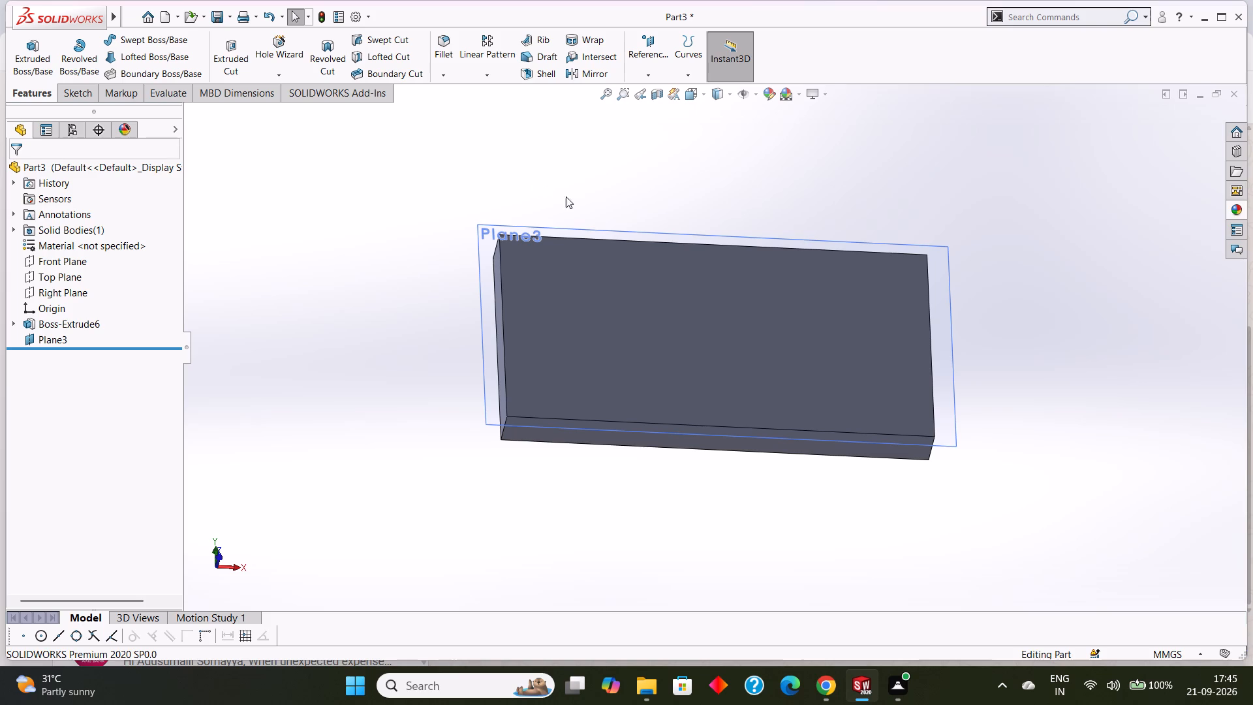
left_click(50, 338)
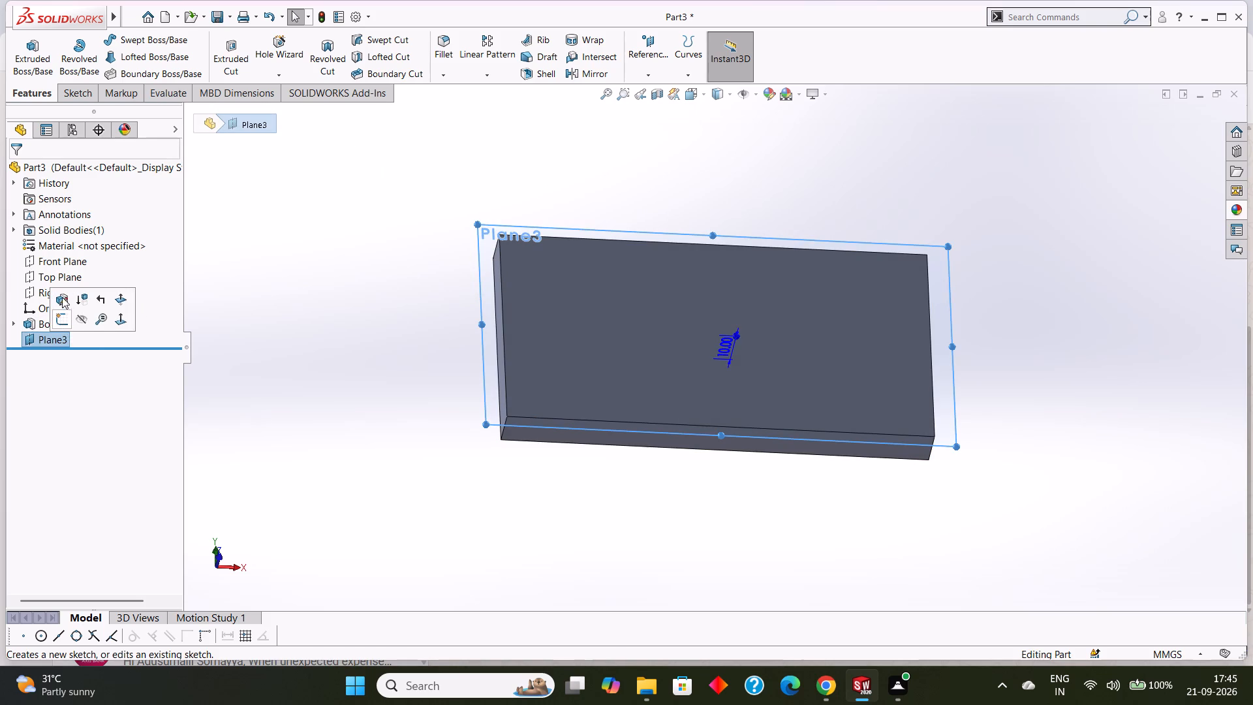
left_click(78, 324)
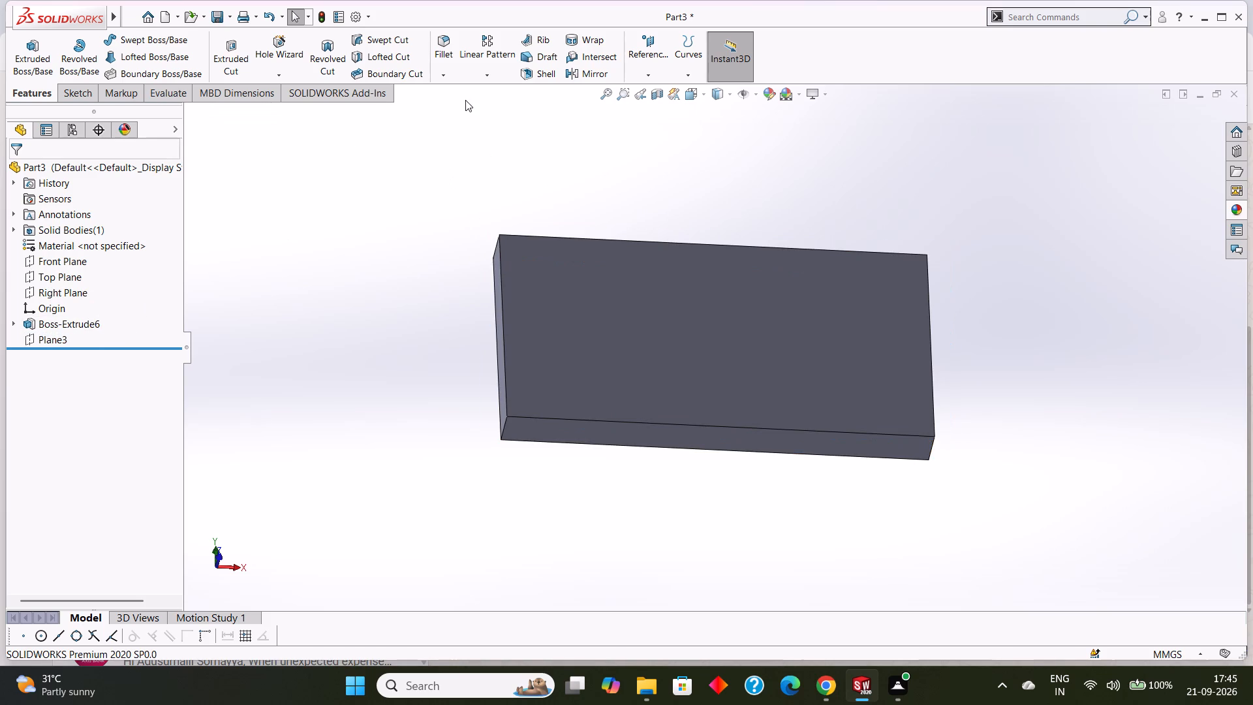
Create a reference plane offset 50 mm from the Right Plane, crossing the middle of the plate's length.
left_click(638, 73)
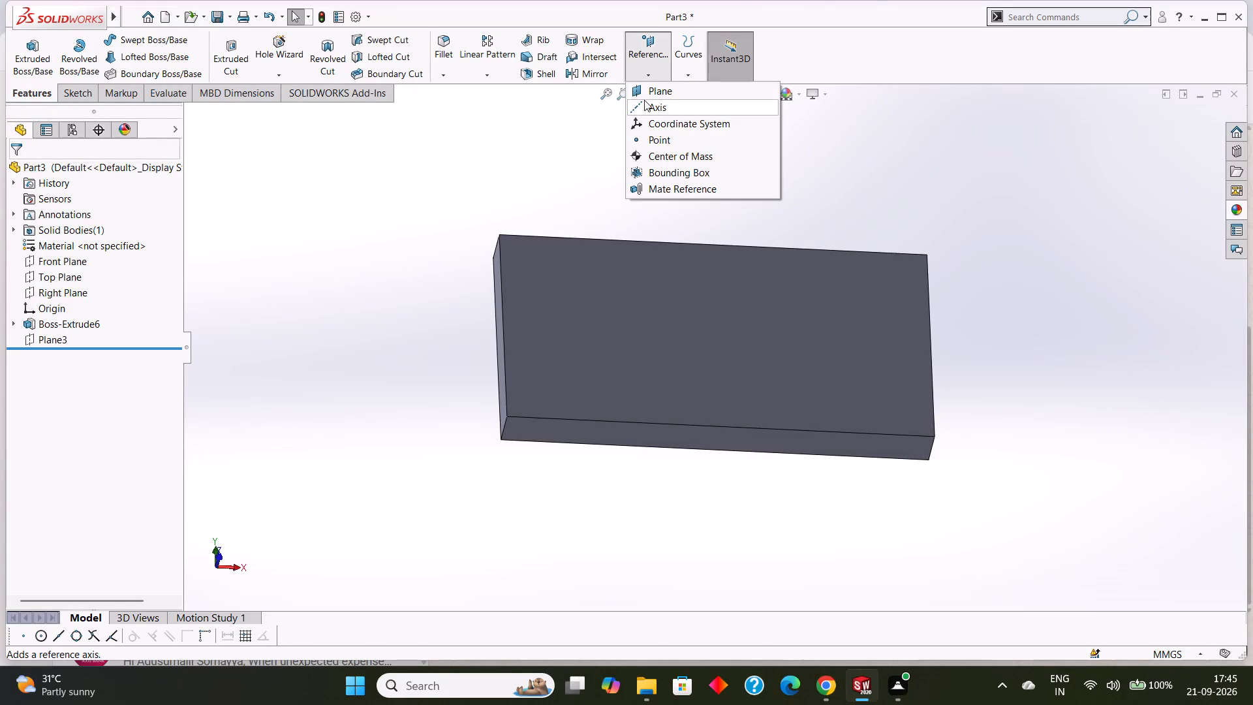
left_click(641, 94)
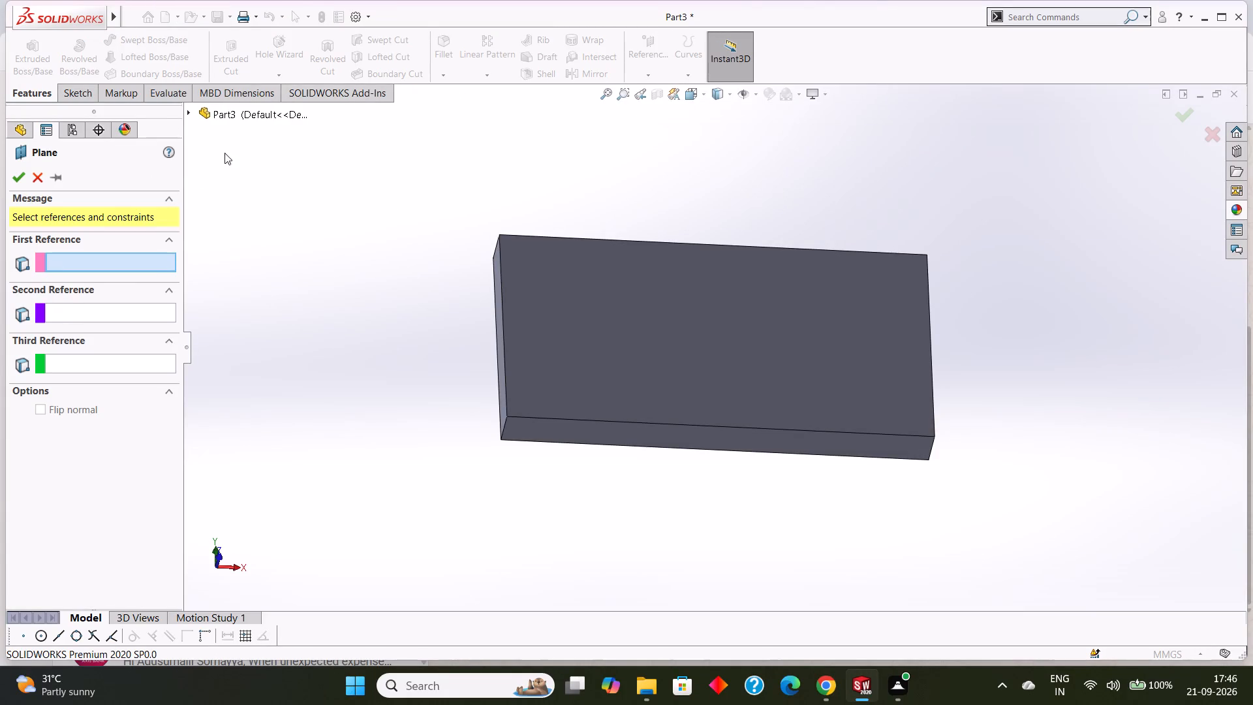
left_click(197, 112)
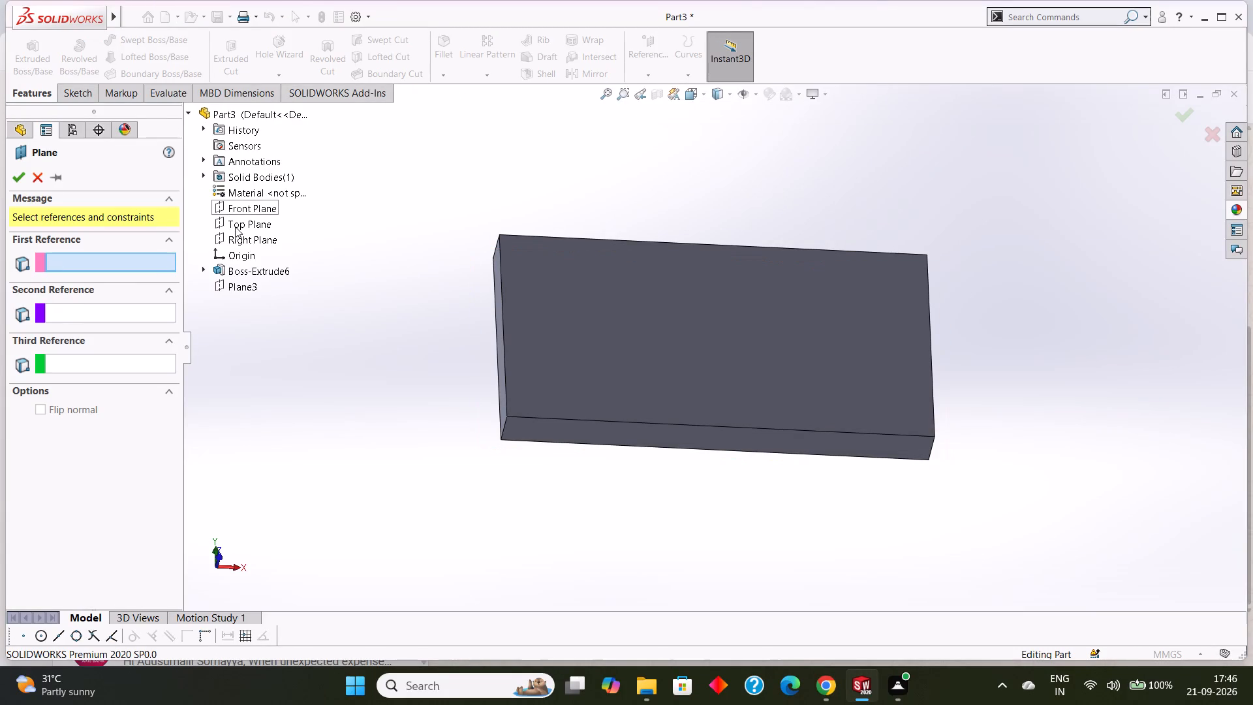
left_click(236, 238)
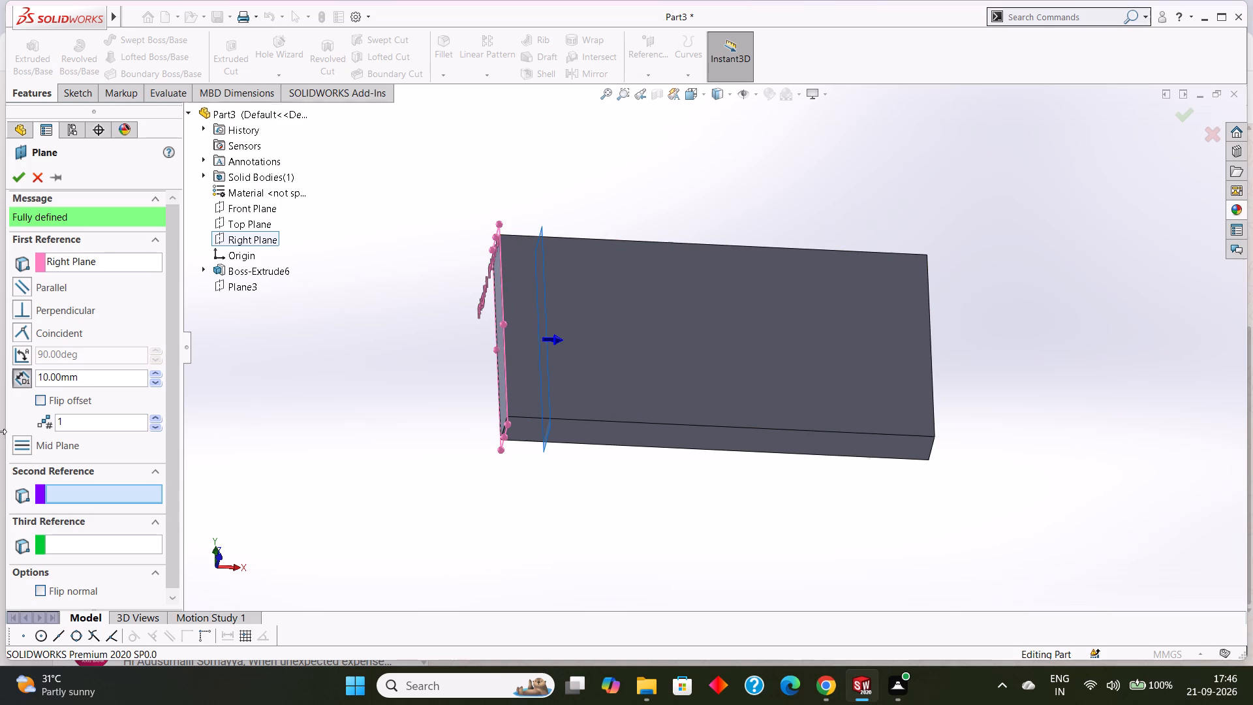
left_click_drag(95, 373, 35, 375)
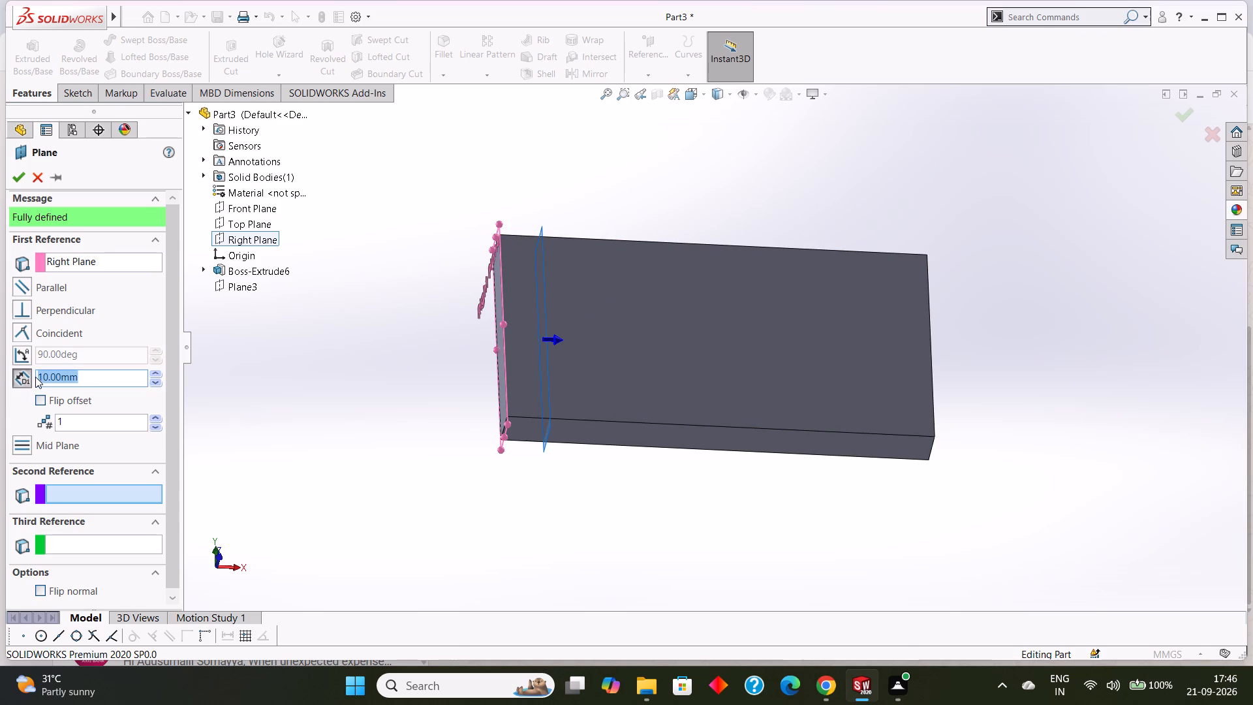
type("50")
key("Return")
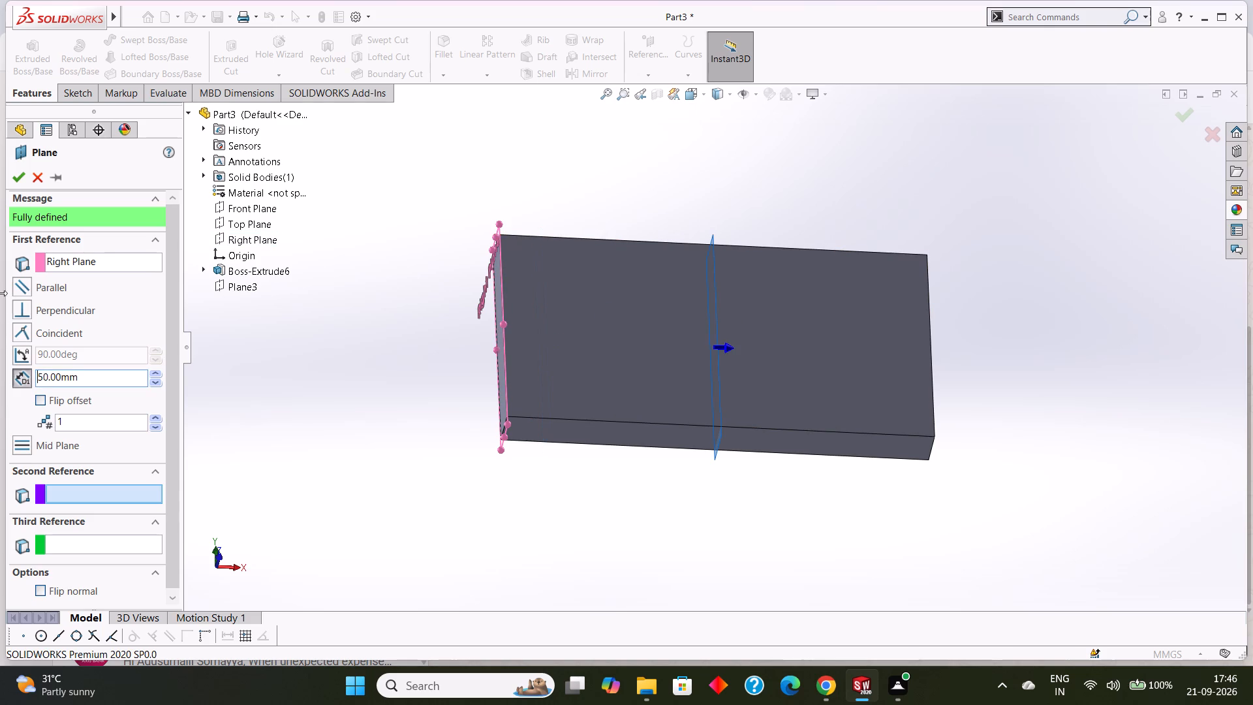
left_click(14, 169)
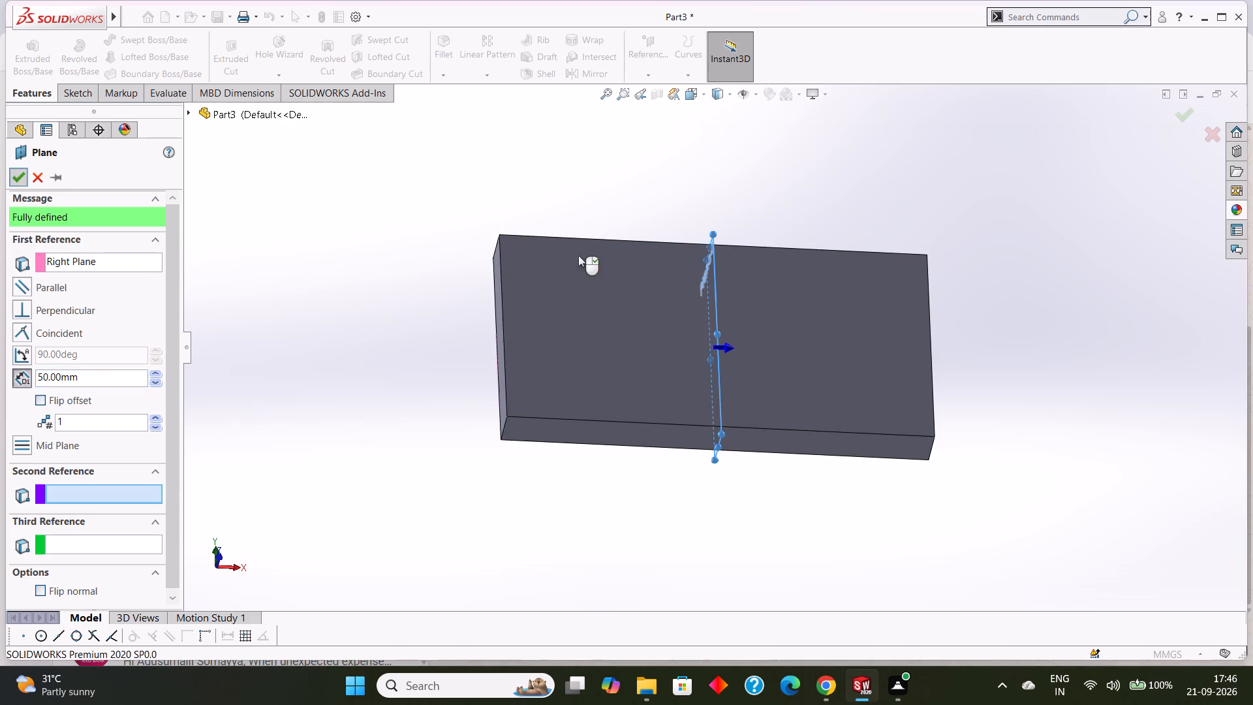
Hide Plane4, the reference plane crossing the middle of the plate.
scroll(702, 200, "down", 4)
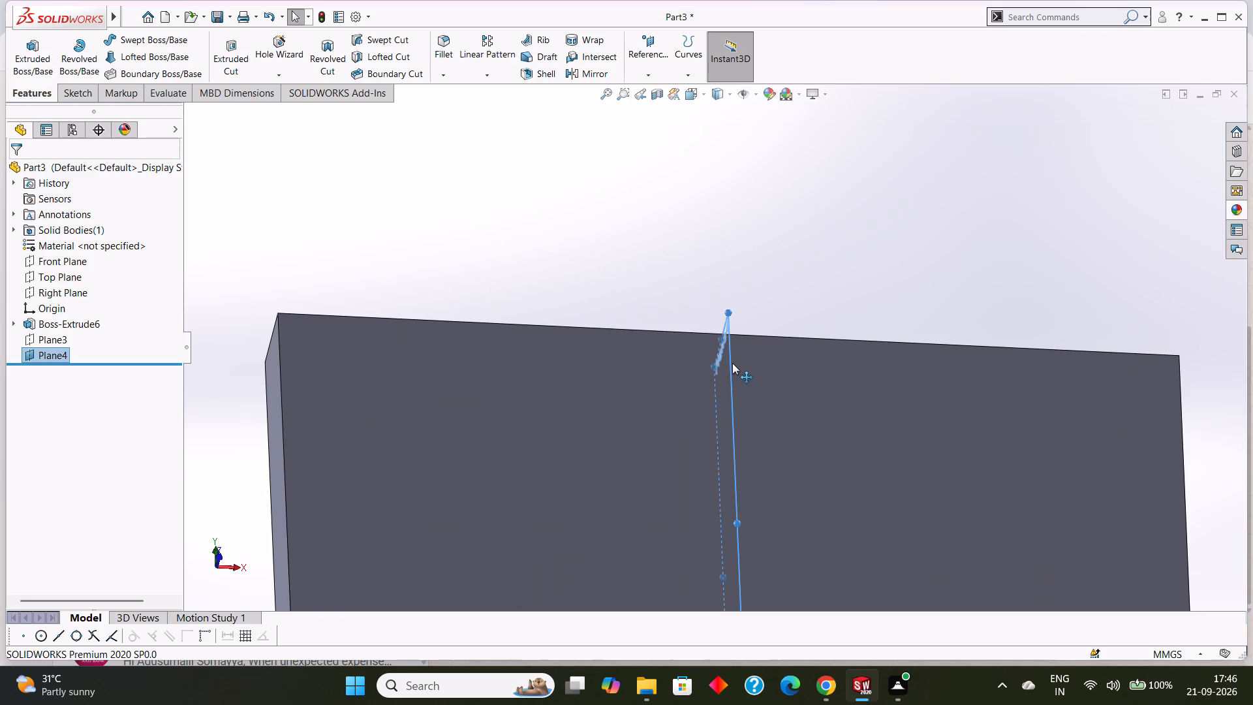
left_click(730, 361)
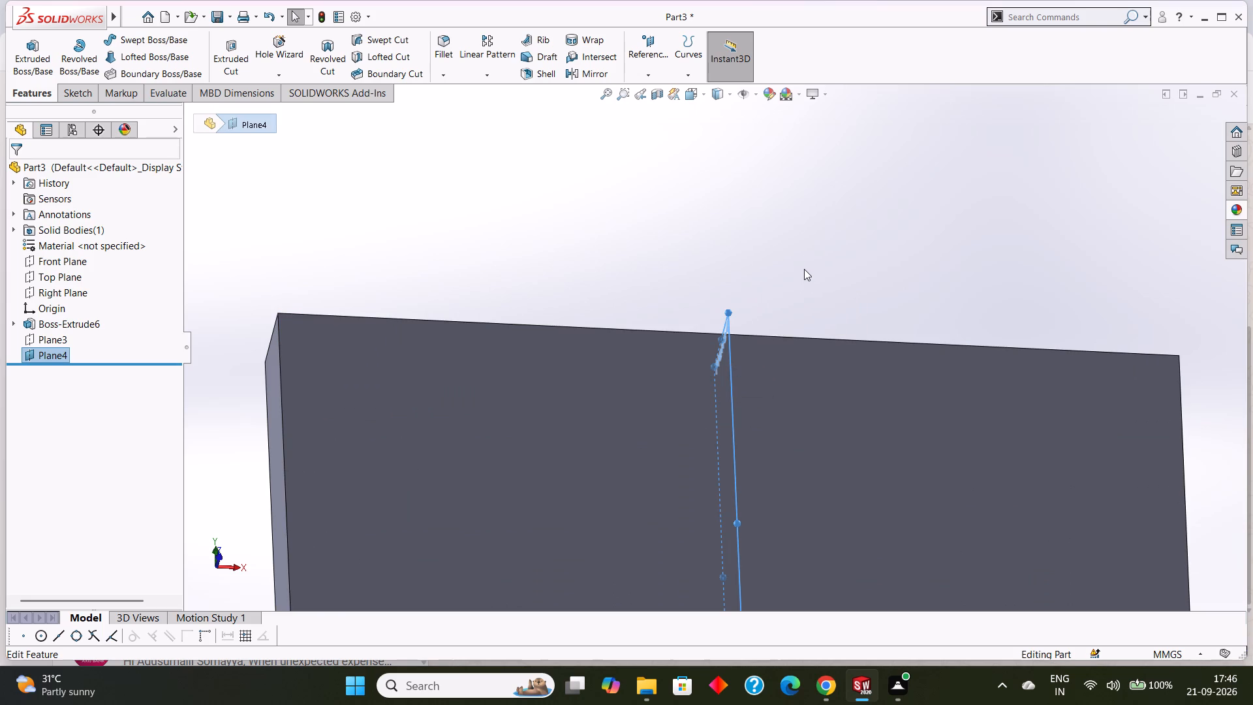
key("ctrl+8")
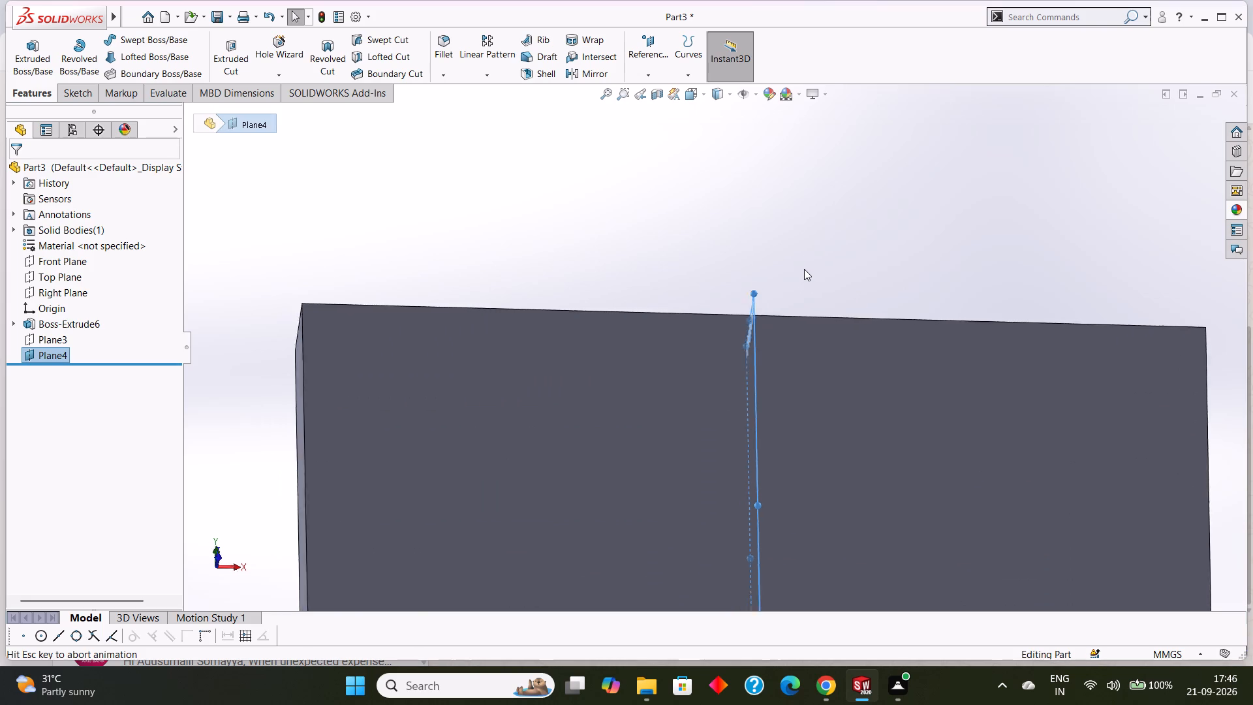
middle_click_drag(811, 292, 907, 255)
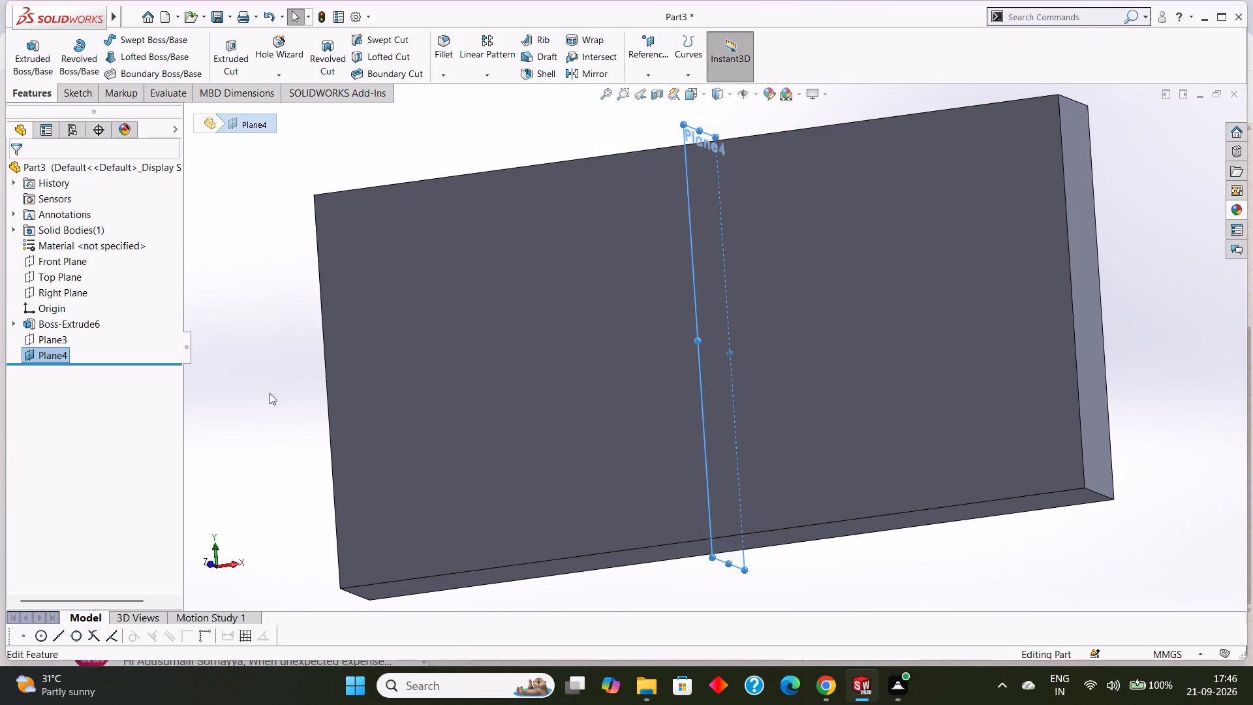
left_click(57, 354)
right_click(57, 354)
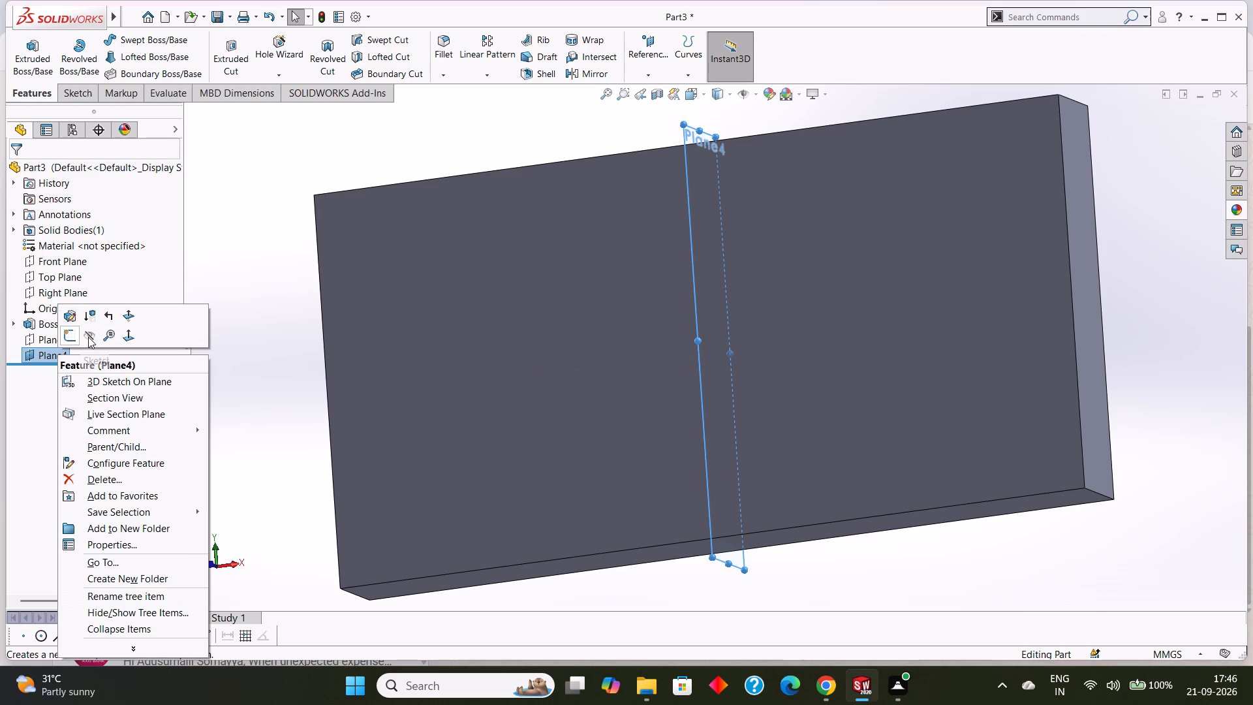
left_click(88, 337)
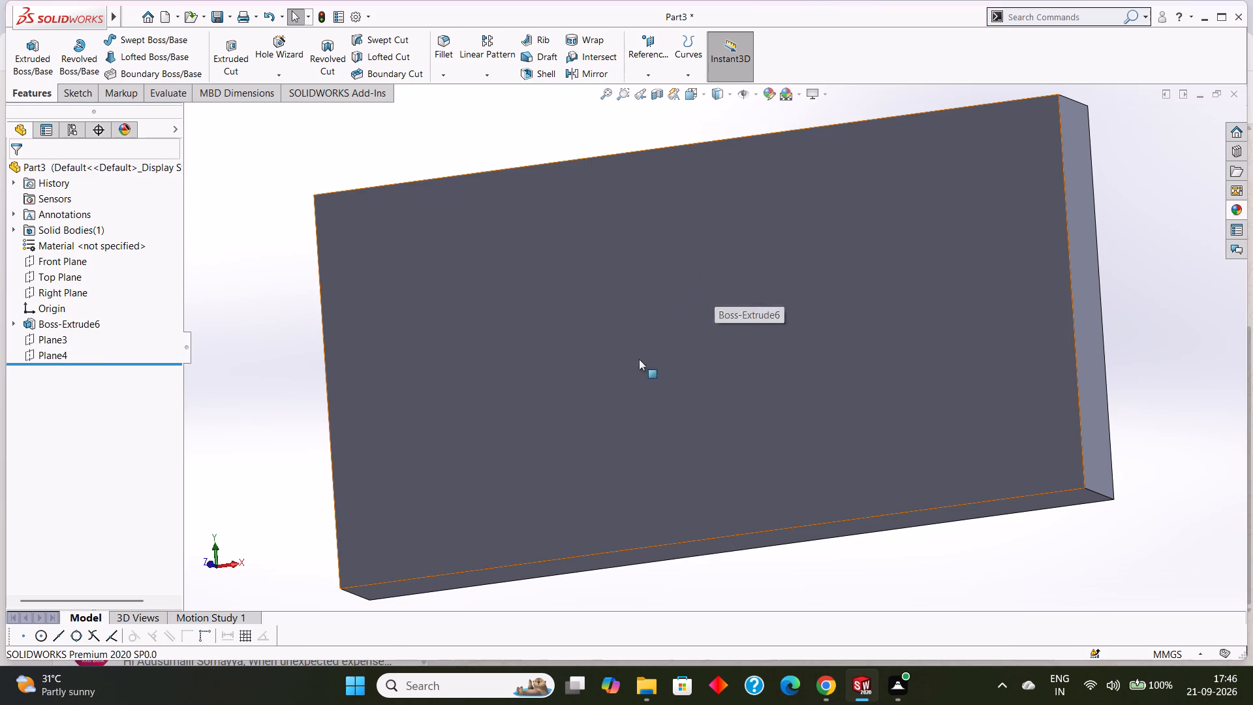
Start a new sketch on the plate's large outer face.
left_click(677, 342)
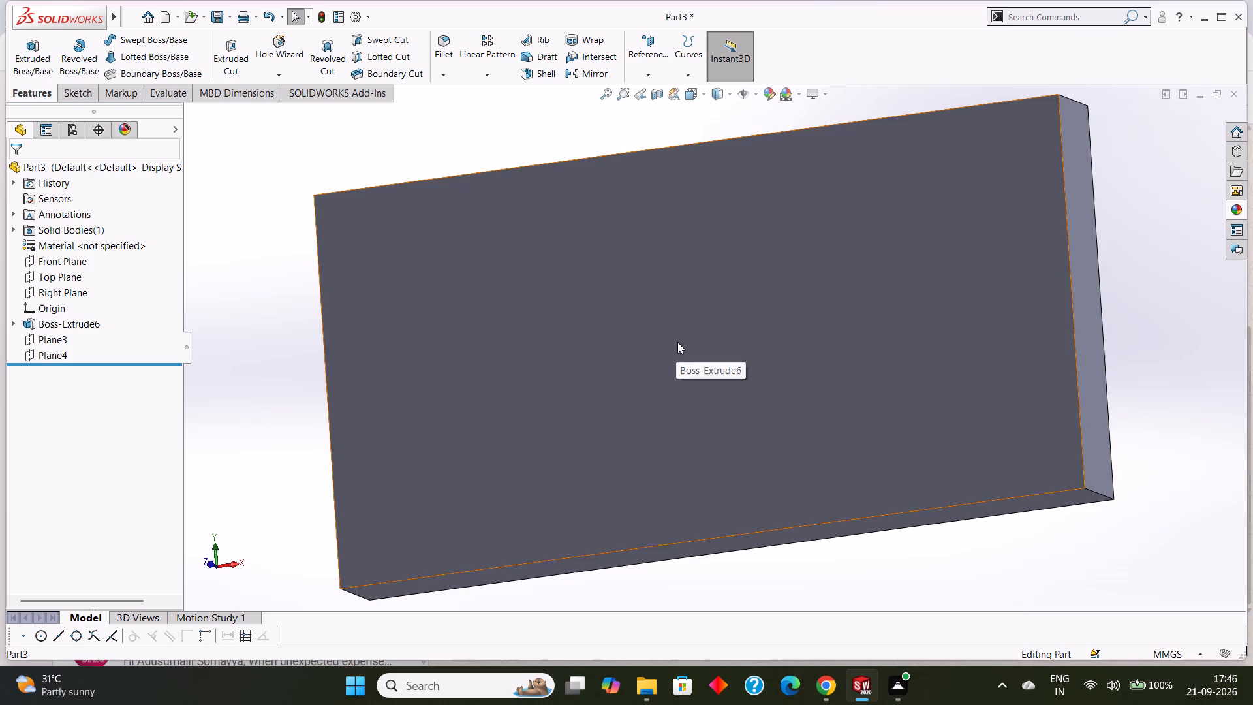
left_click(741, 304)
key("Escape")
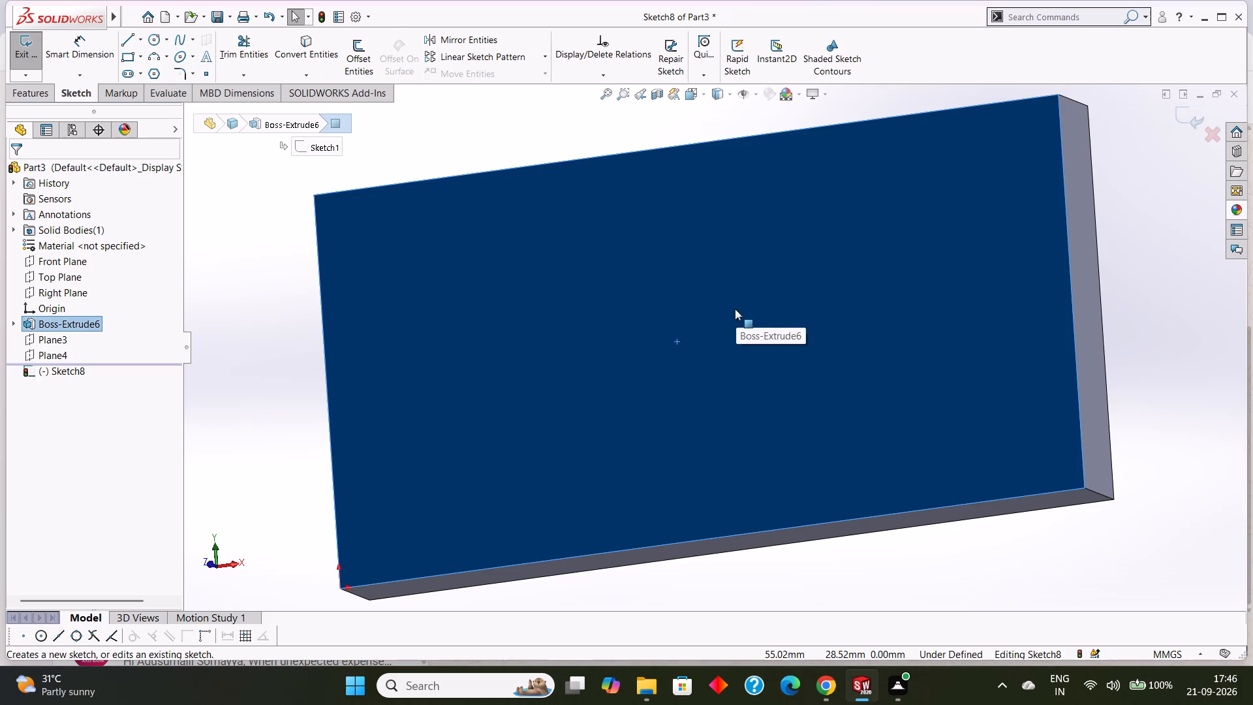
middle_click_drag(747, 418, 764, 386)
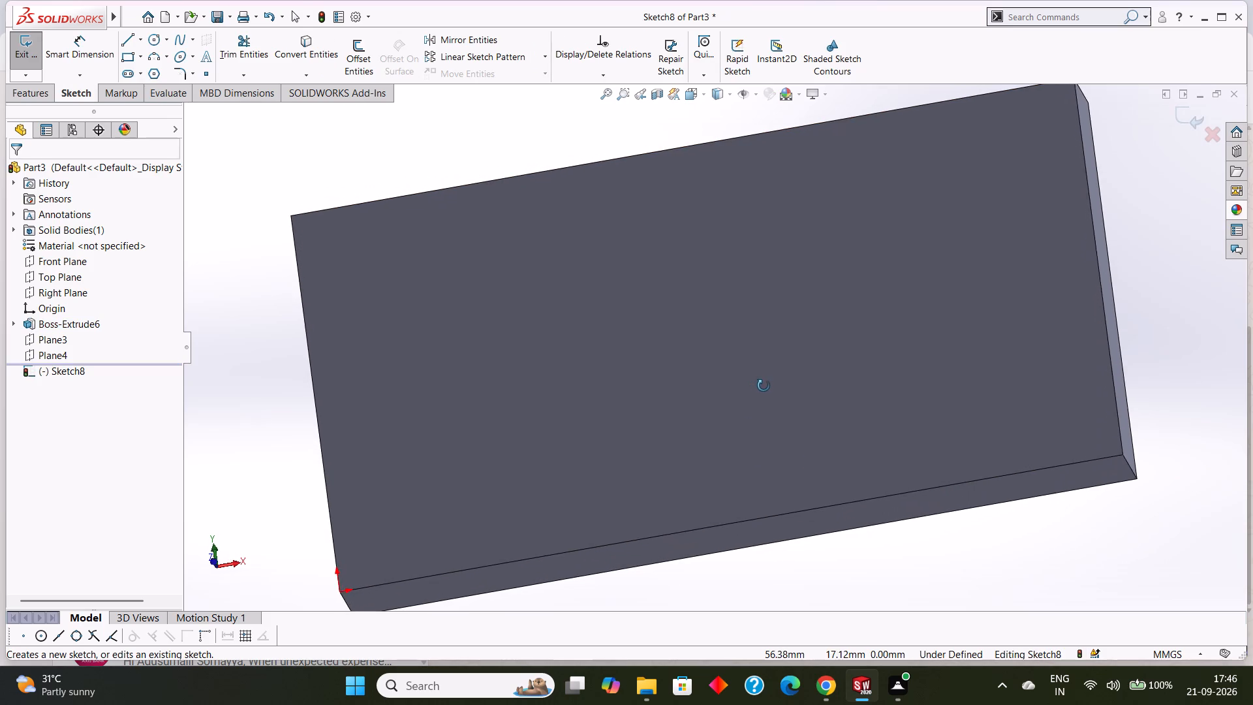
middle_click_drag(764, 386, 765, 386)
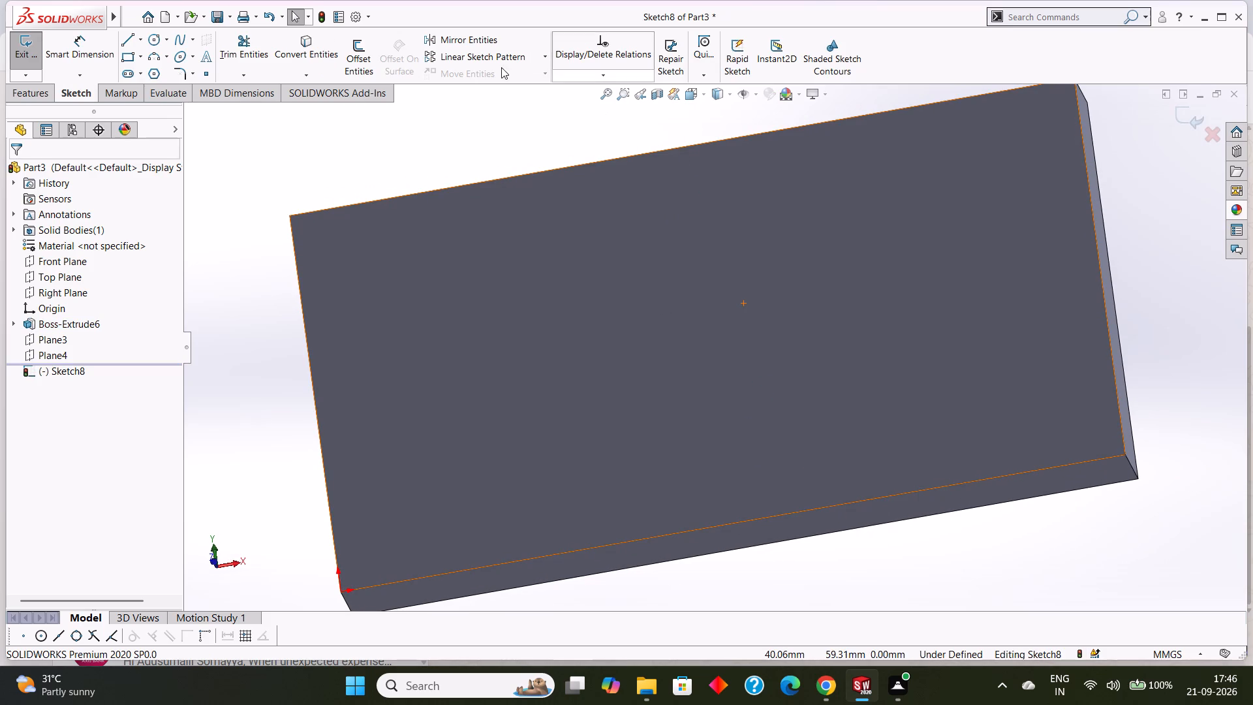
left_click(540, 276)
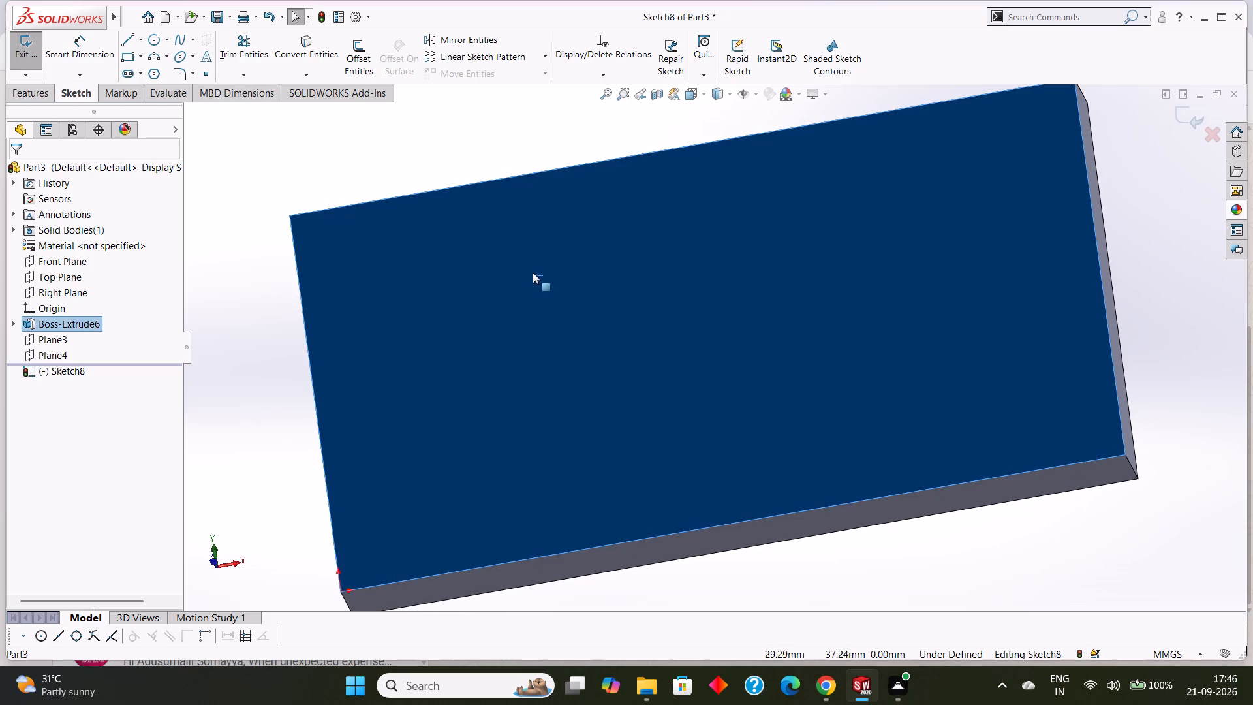
key("ctrl+8")
key("Escape")
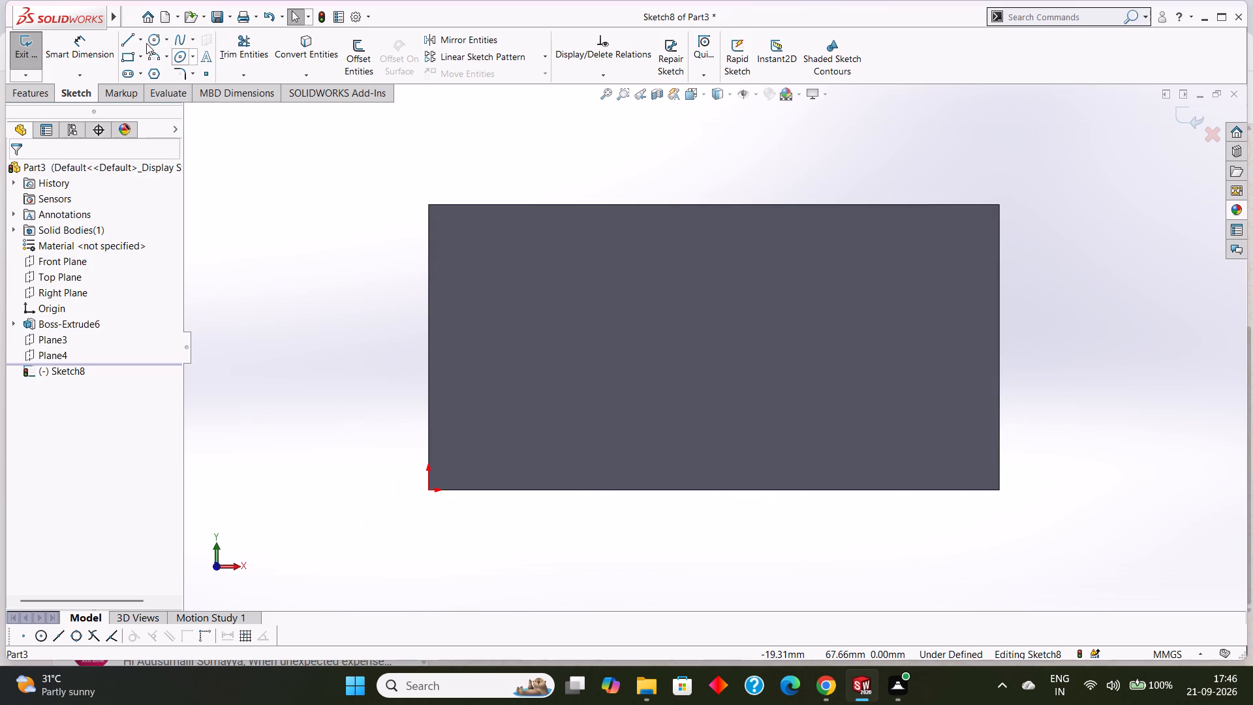
Sketch a vertical line about 20 mm long, running upward from the midpoint of the plate's upper edge.
left_click(122, 39)
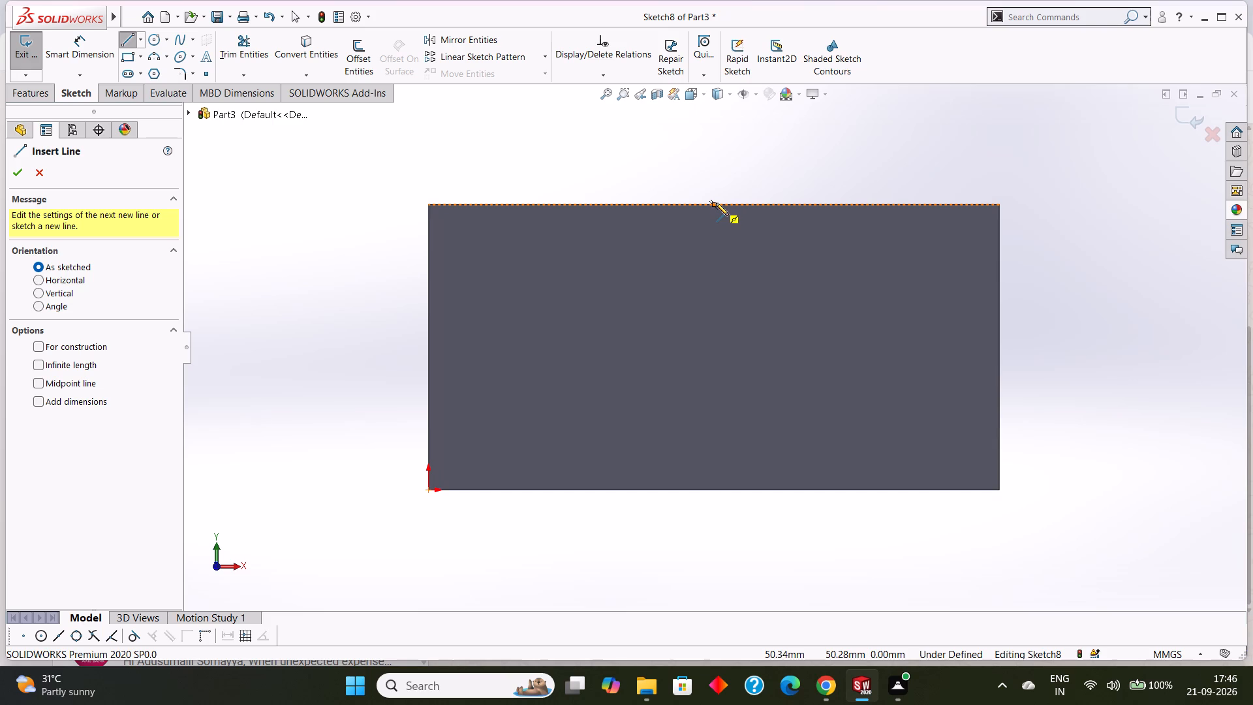
left_click(716, 205)
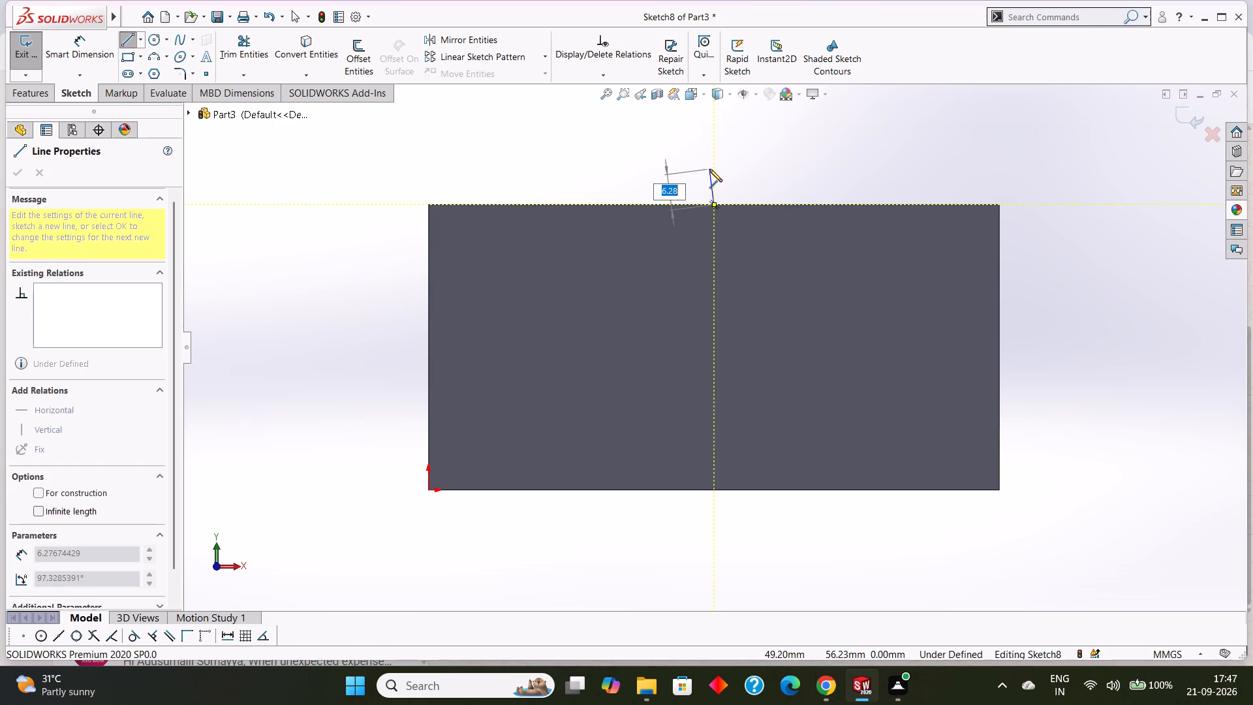
scroll(717, 155, "up", 1)
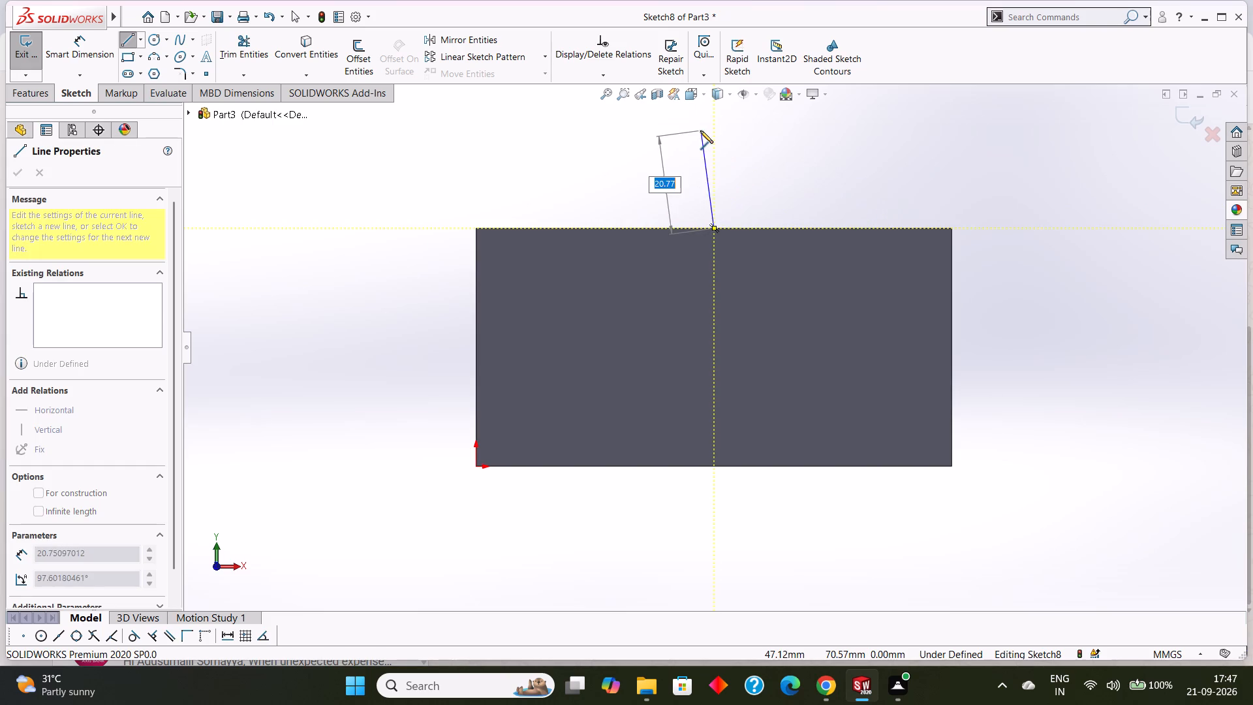
left_click(717, 134)
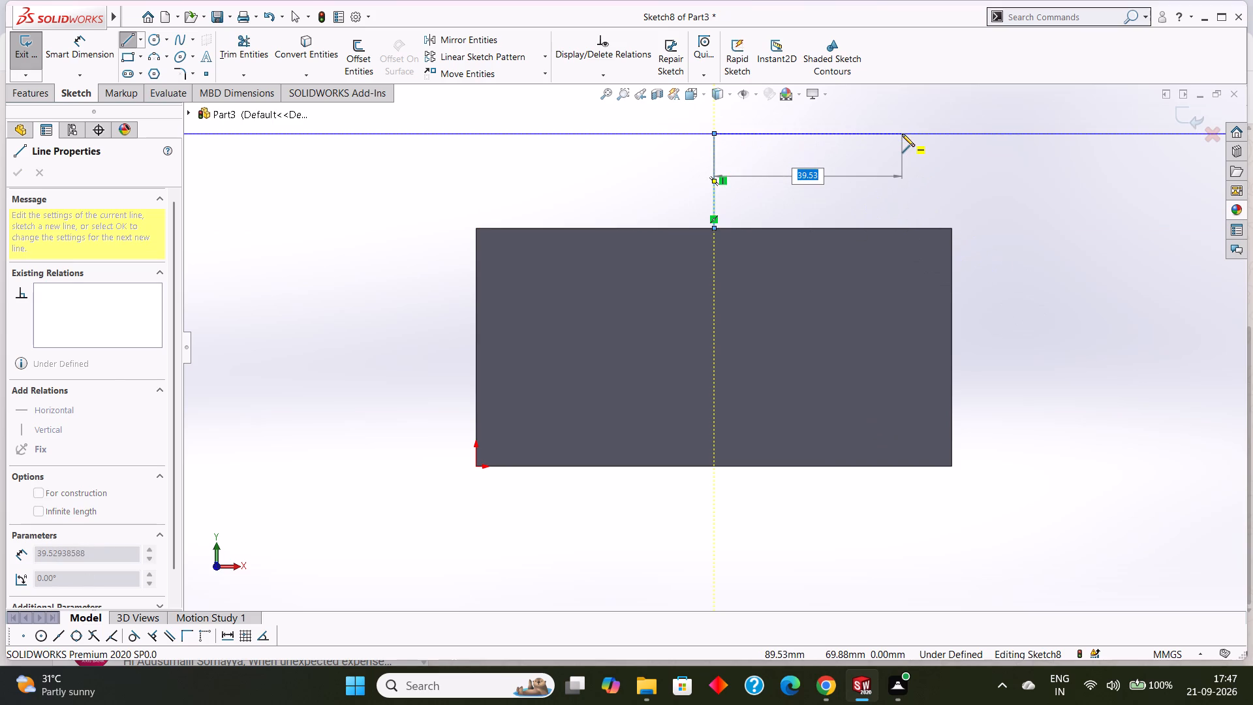
key("Escape")
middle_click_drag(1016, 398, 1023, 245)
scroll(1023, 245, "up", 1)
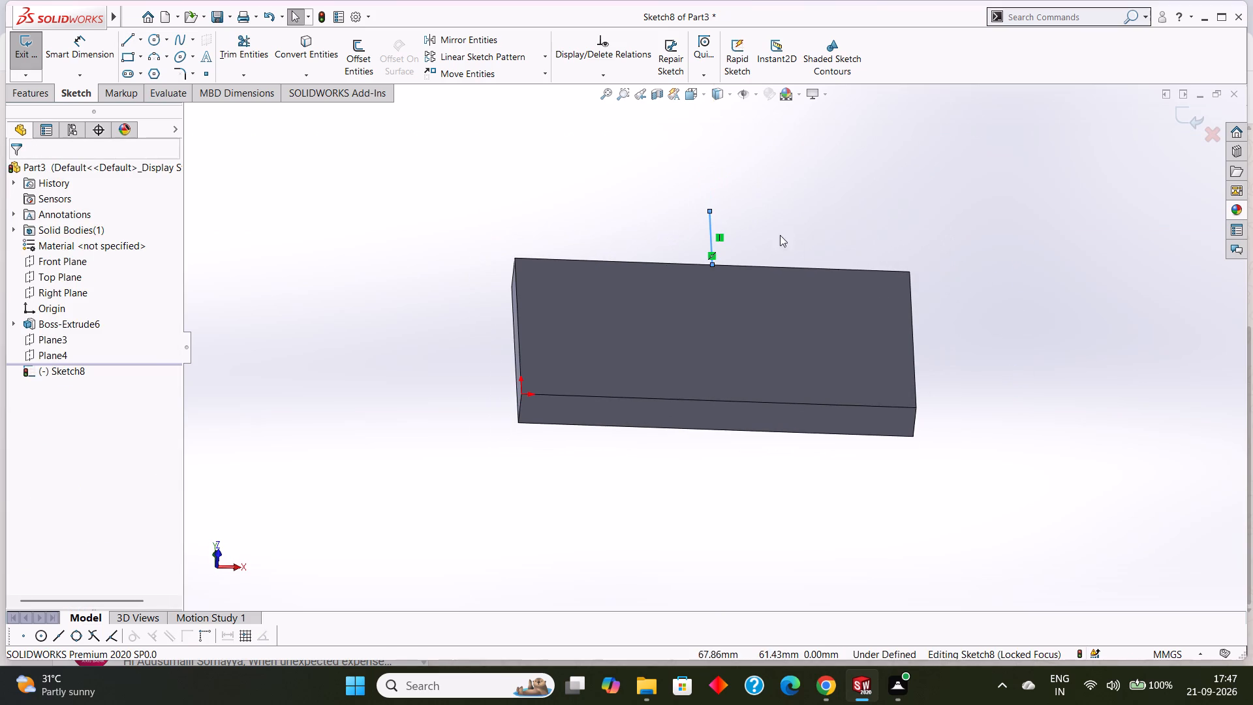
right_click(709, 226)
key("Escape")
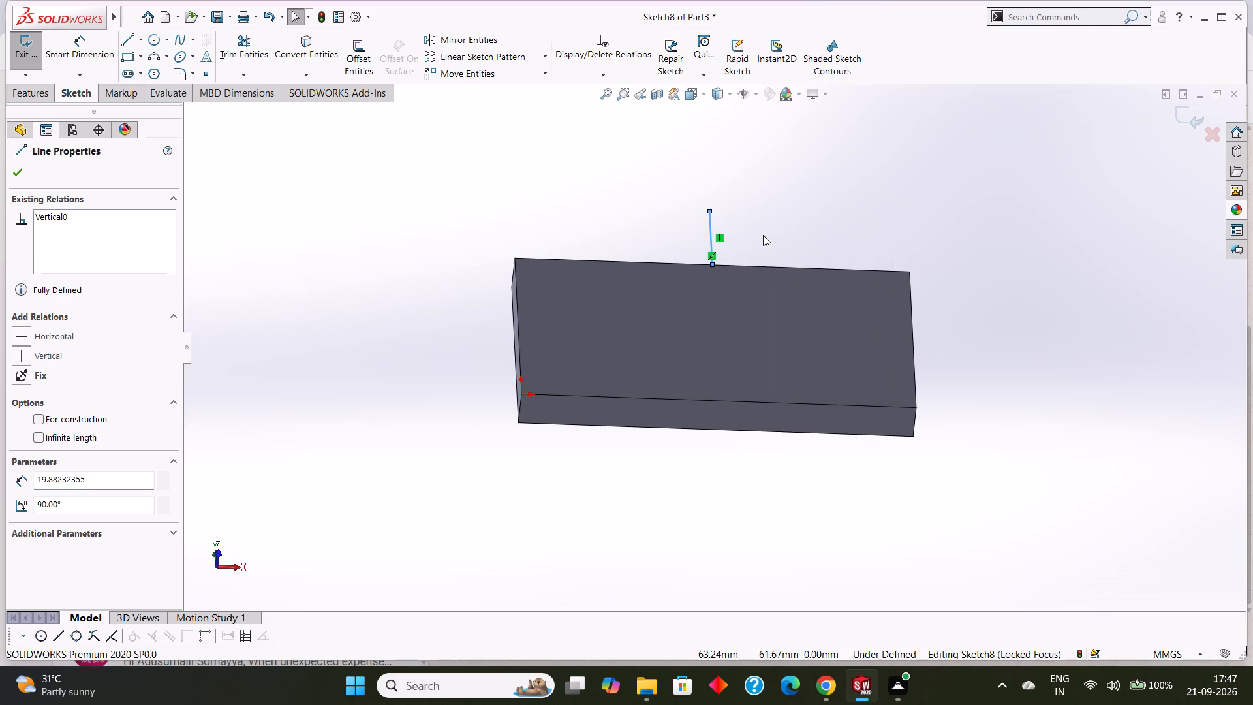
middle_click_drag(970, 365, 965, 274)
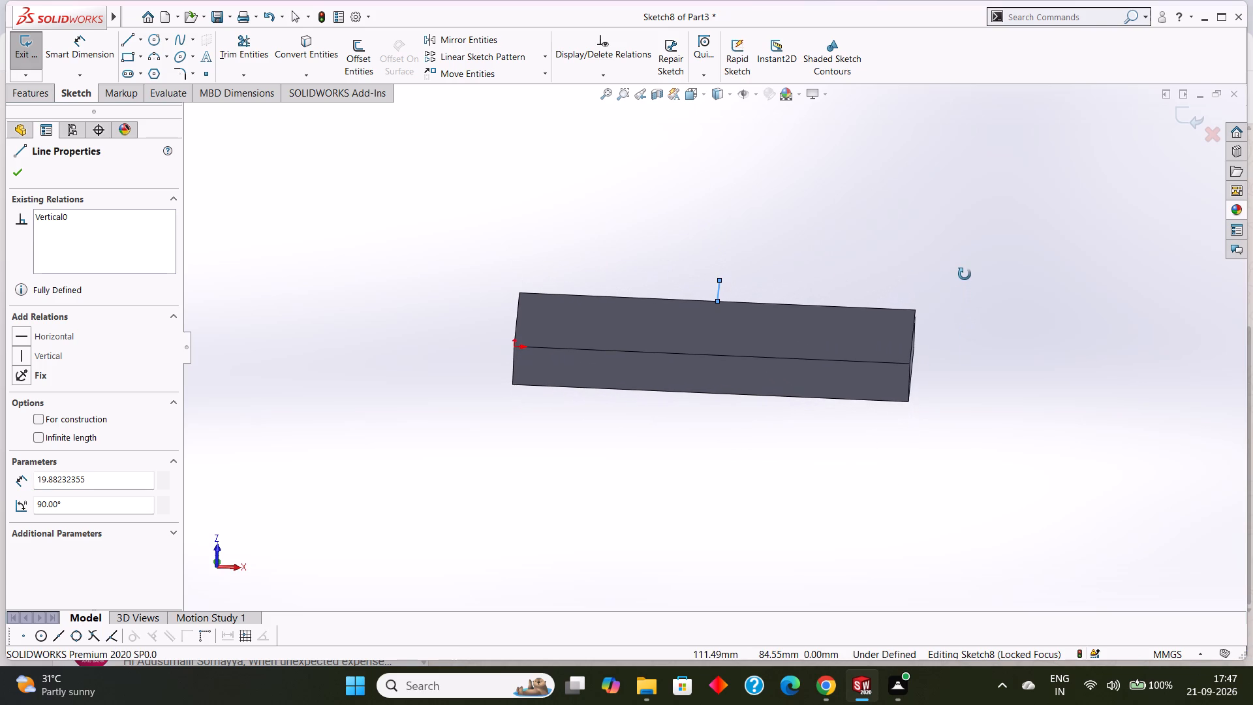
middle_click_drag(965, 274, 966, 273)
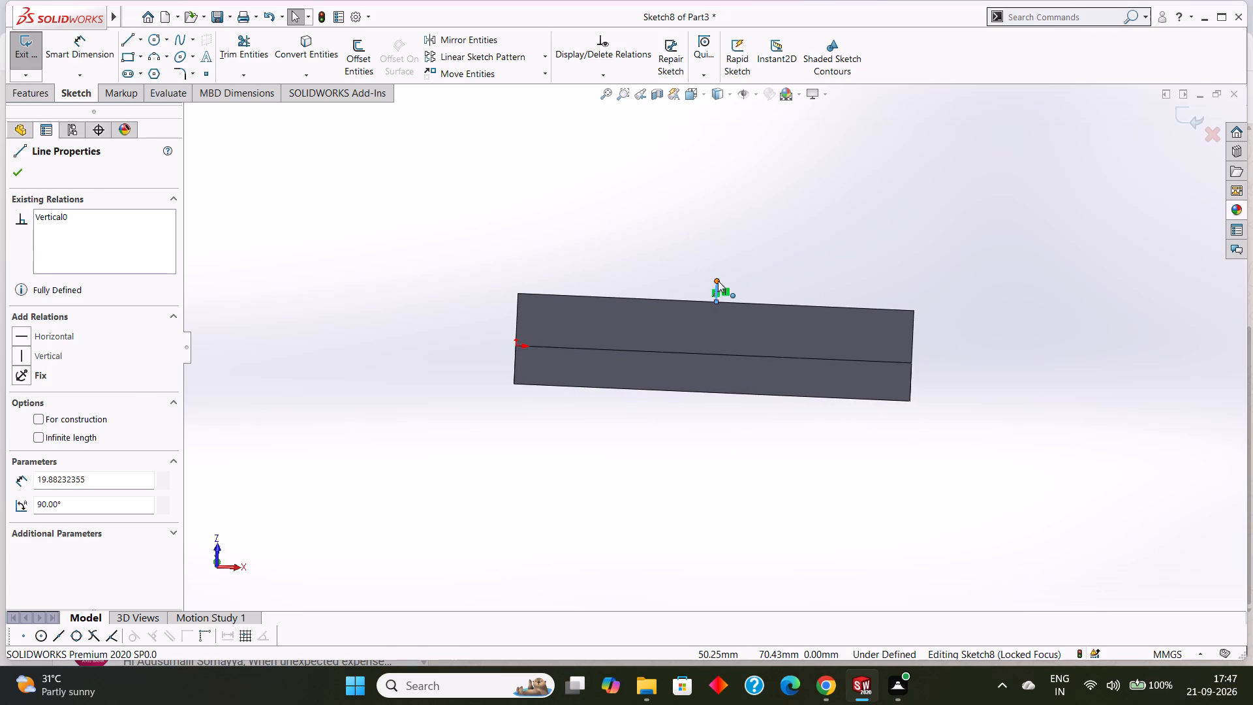
Delete the short vertical line drawn up from the midpoint of the plate's upper edge.
right_click(718, 281)
key("Escape")
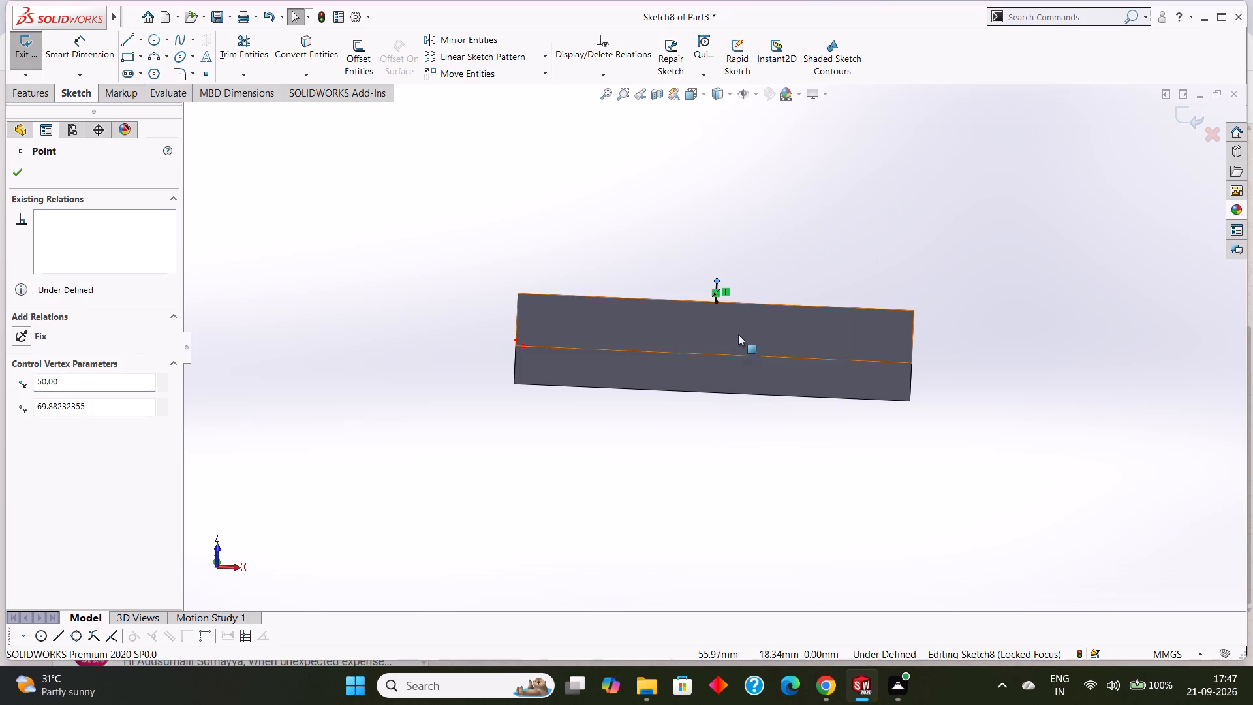
key("Escape")
scroll(715, 289, "down", 4)
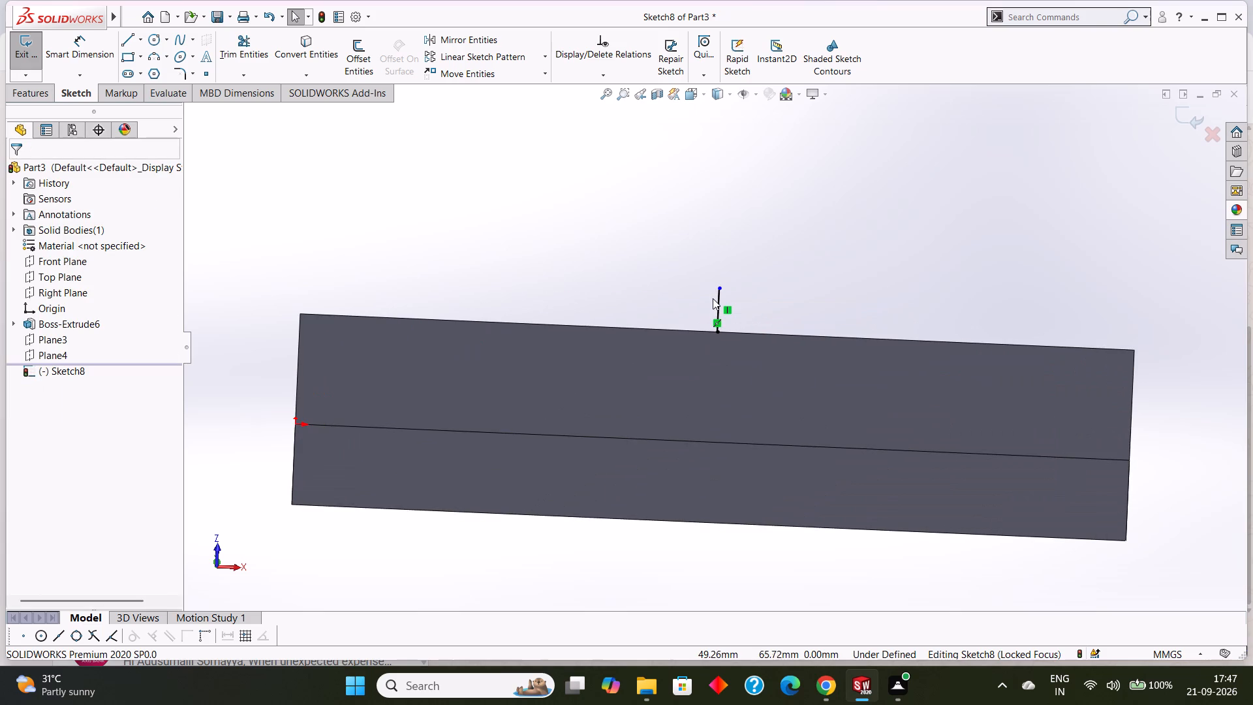
right_click(716, 302)
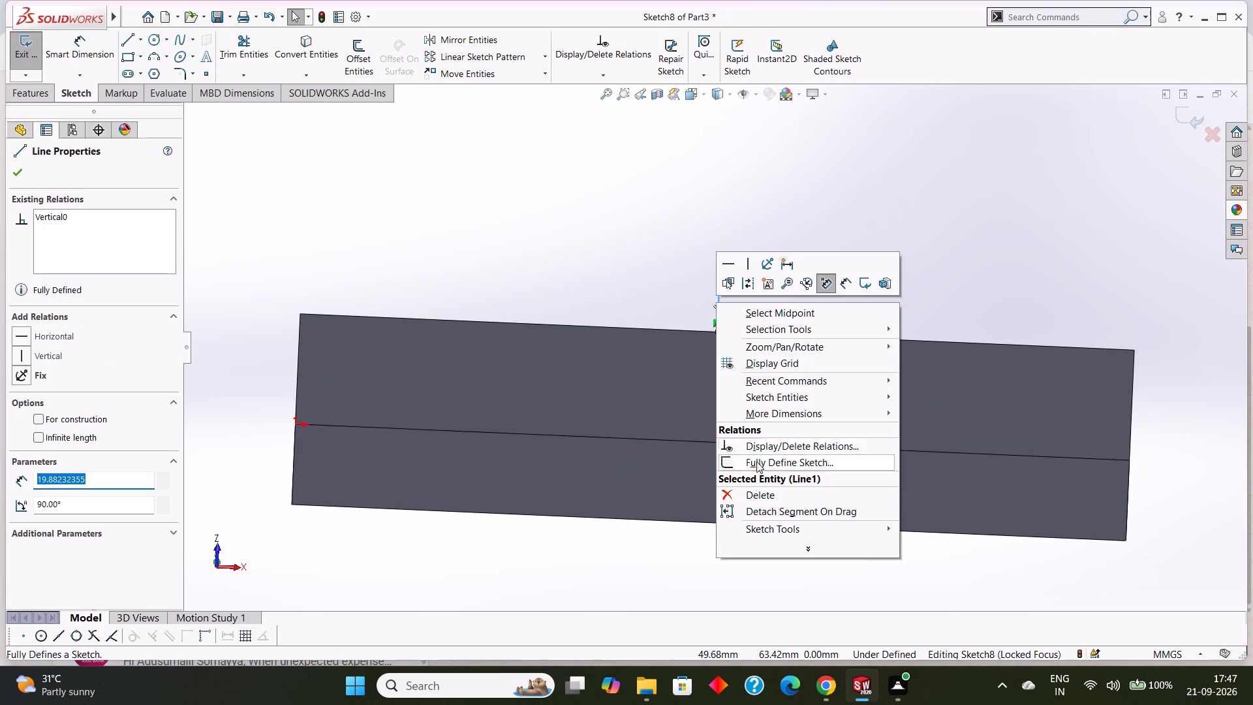
left_click(755, 490)
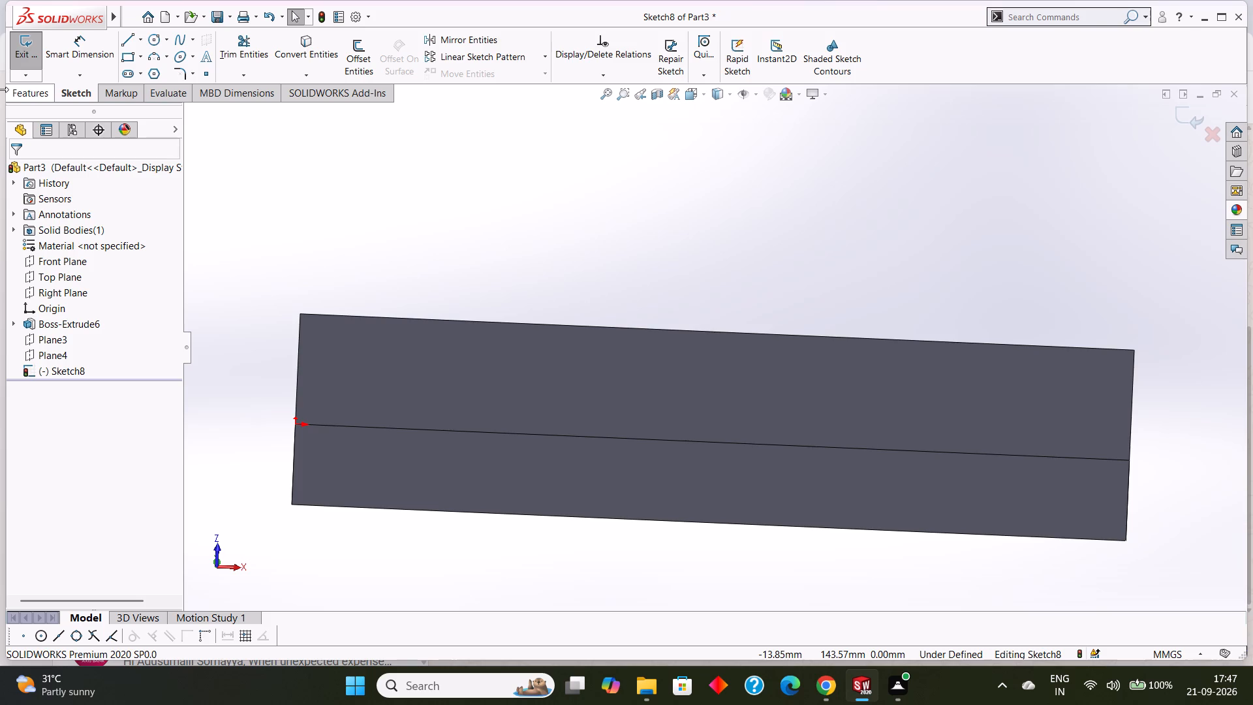
Exit the emptied sketch on the plate's large outer face.
left_click(18, 88)
key("Escape")
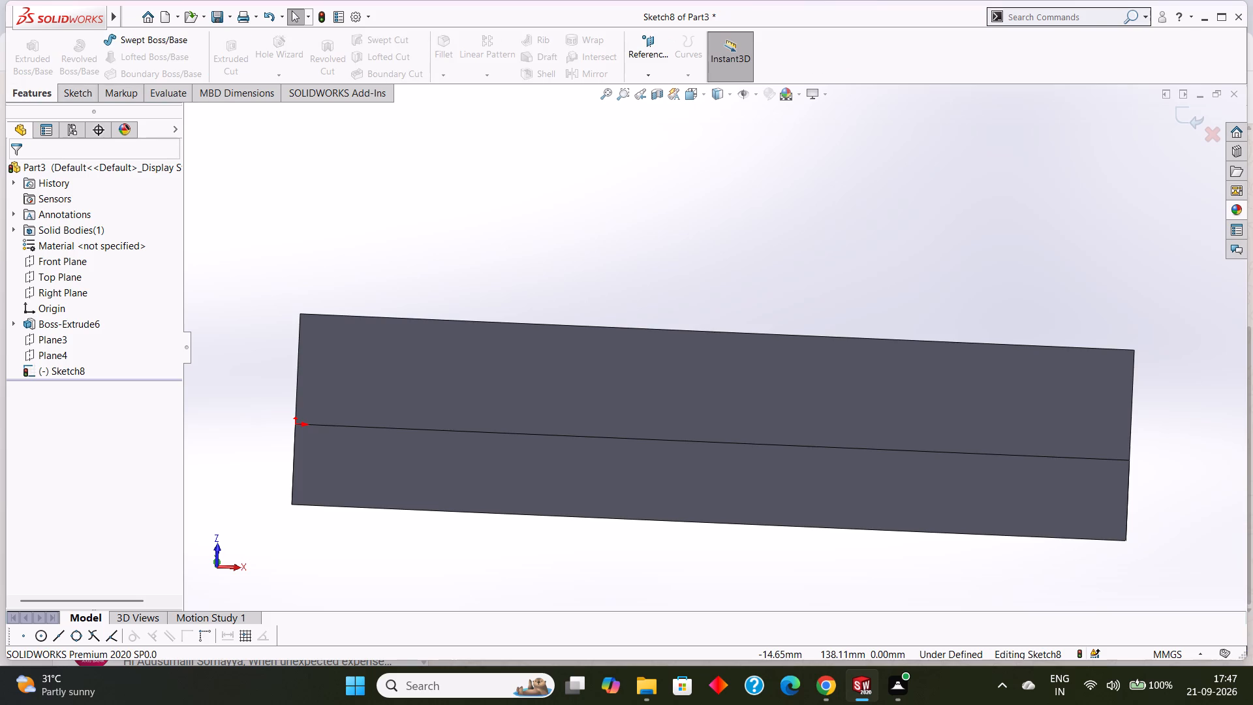
left_click(86, 95)
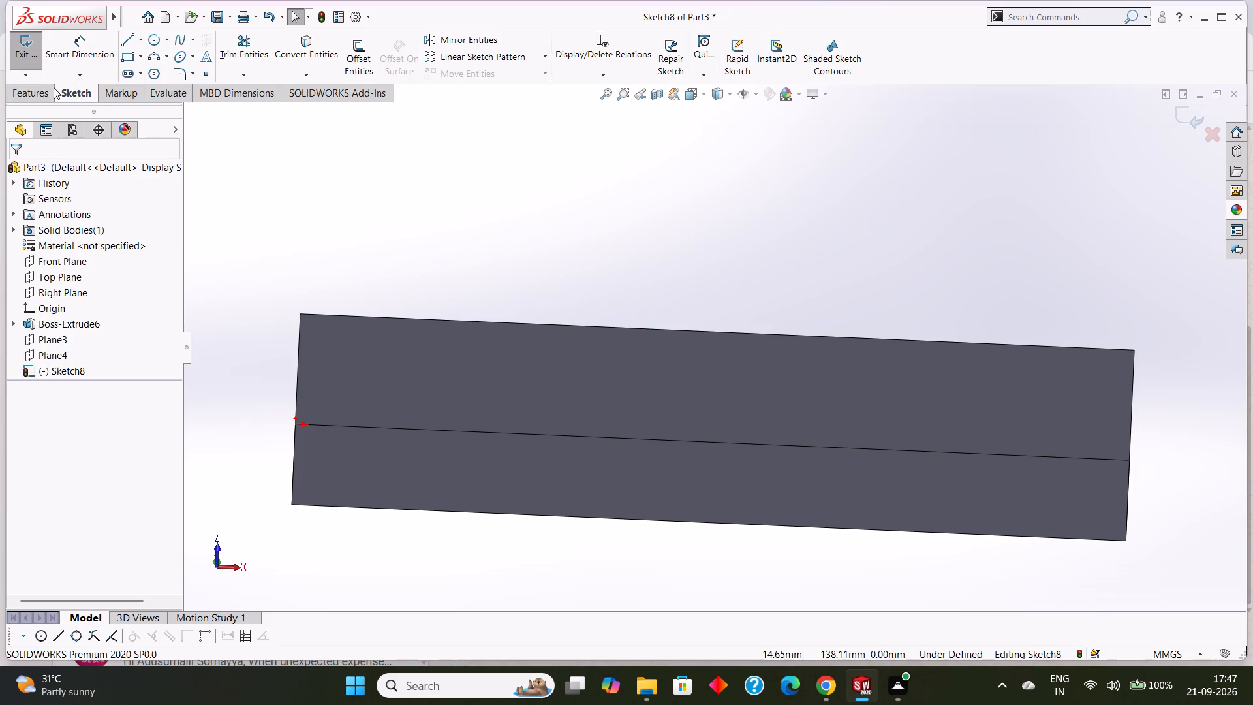
left_click(37, 89)
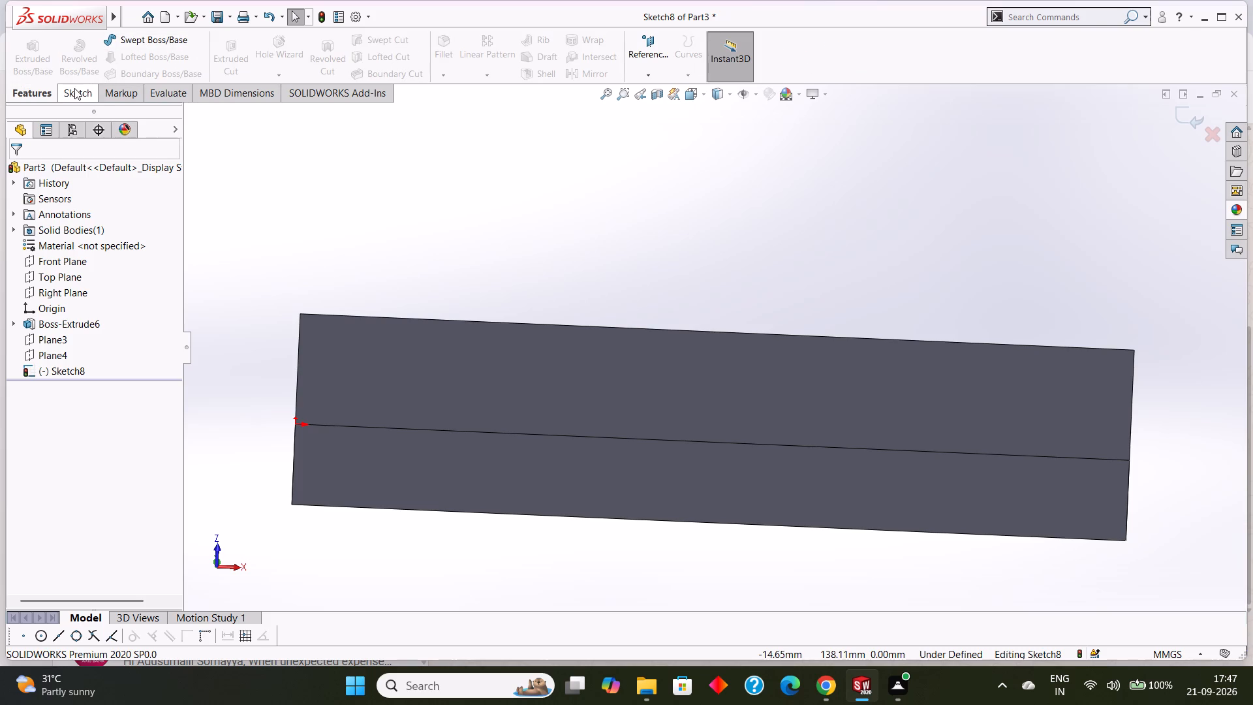
left_click(74, 88)
left_click(36, 58)
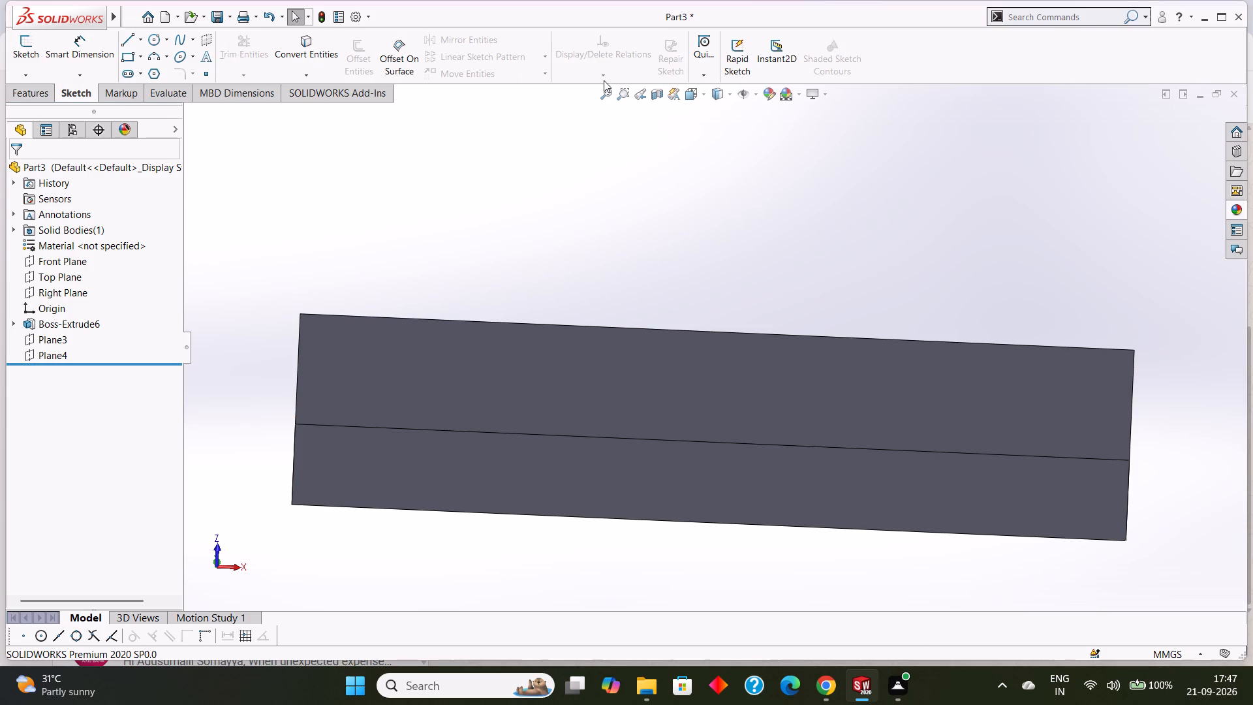
Create a reference plane offset 50 mm from the Top Plane, along the plate's opposite long side face.
left_click(39, 87)
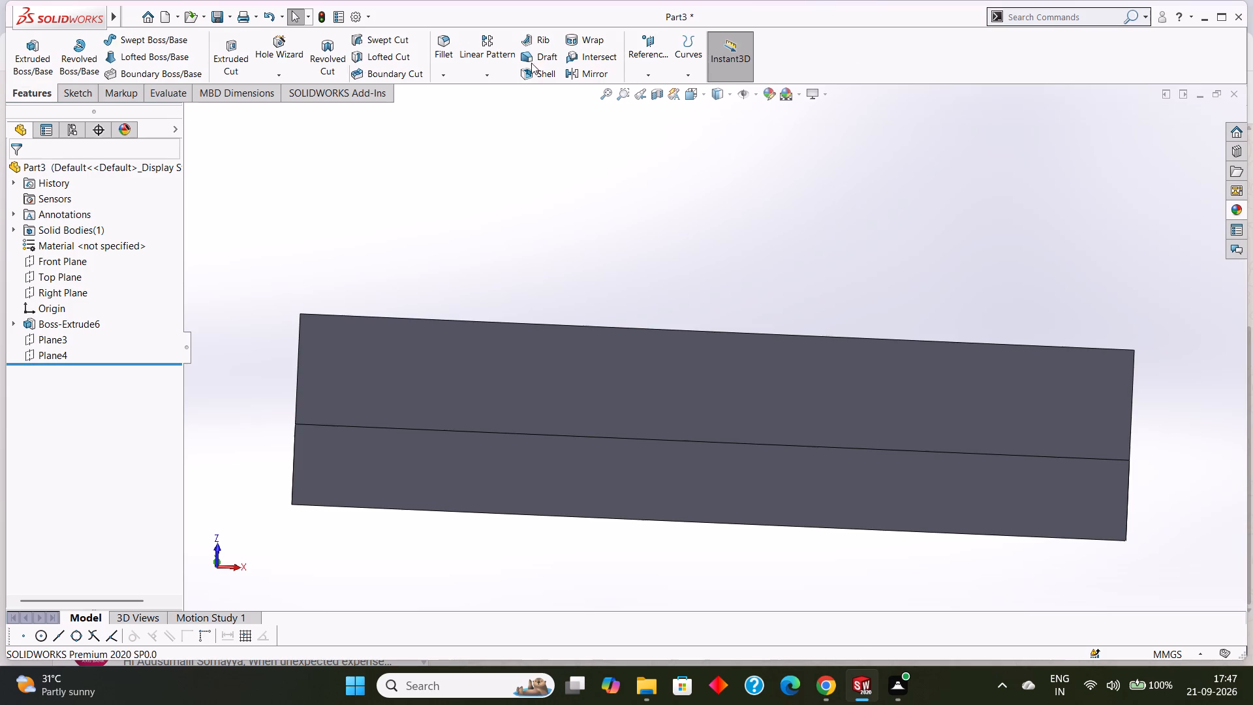
left_click(634, 72)
left_click(658, 91)
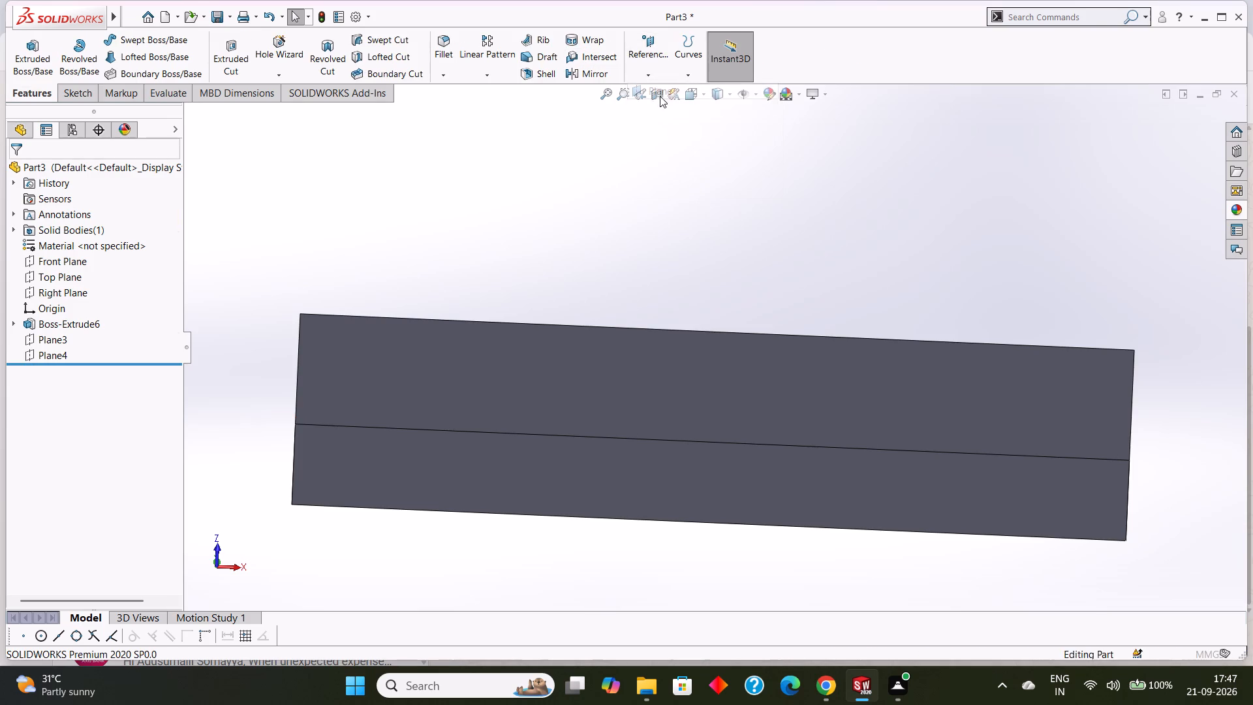
left_click(191, 114)
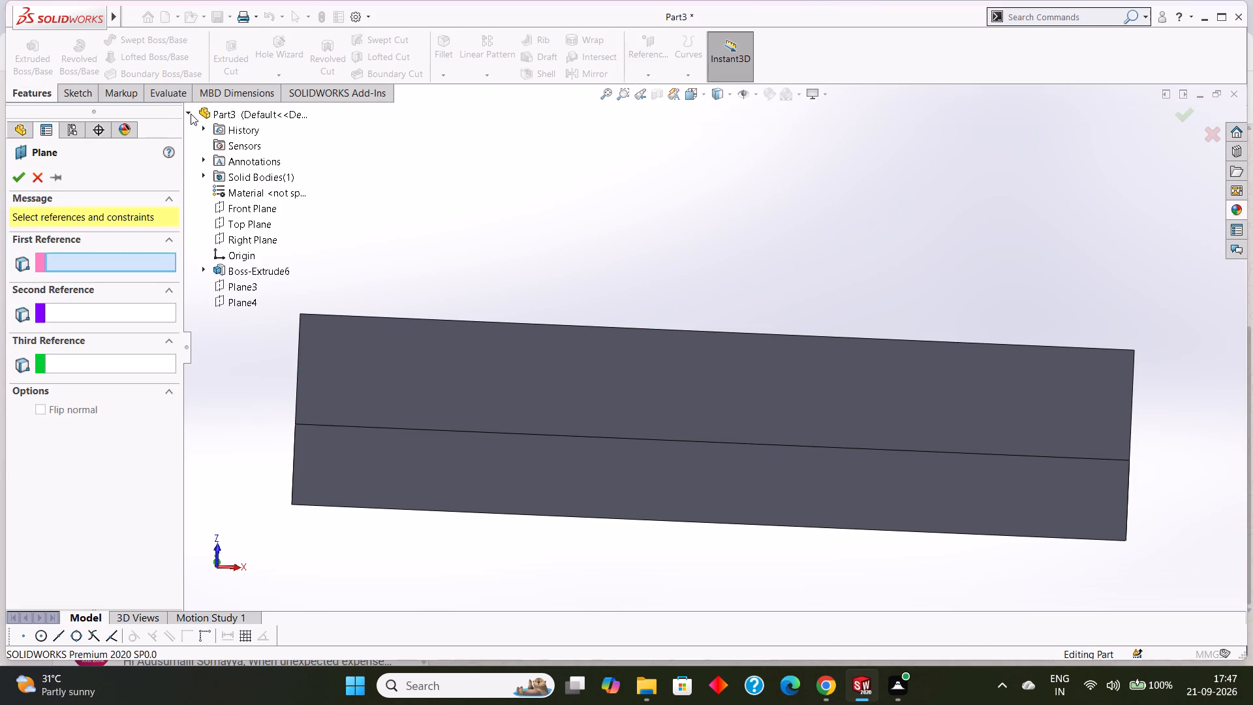
left_click(232, 223)
middle_click_drag(719, 196, 716, 213)
scroll(719, 296, "down", 1)
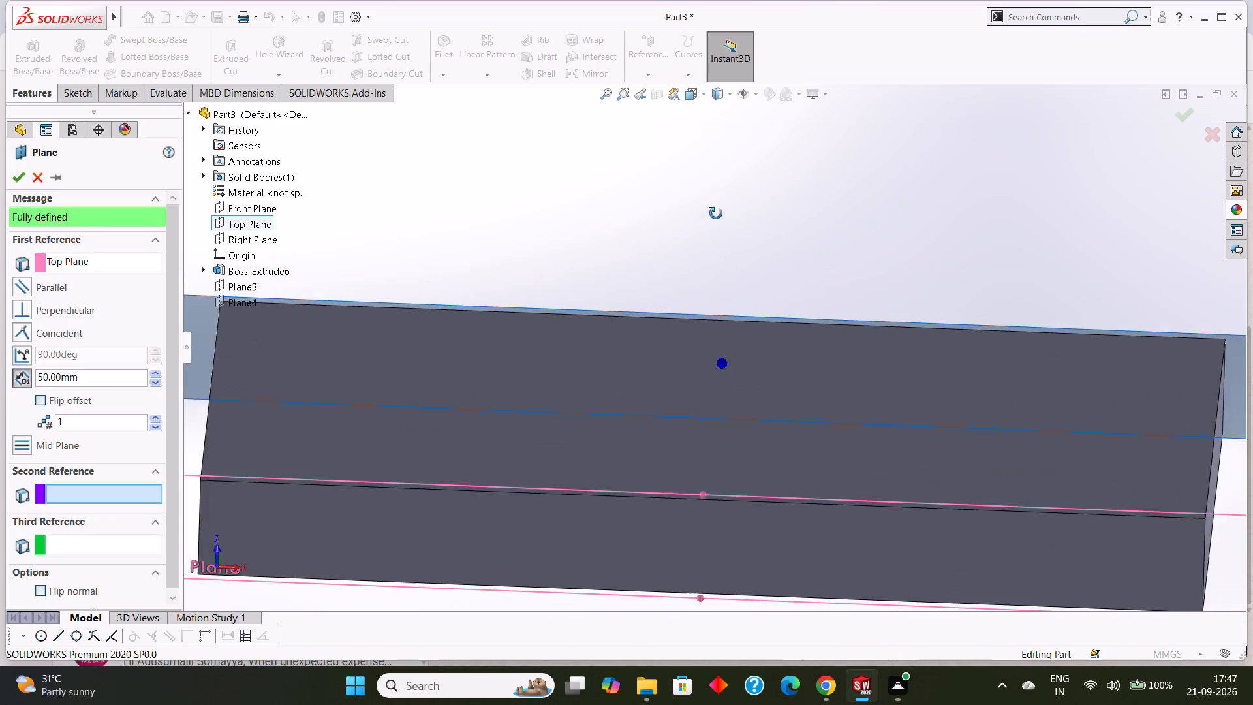
middle_click_drag(716, 213, 700, 268)
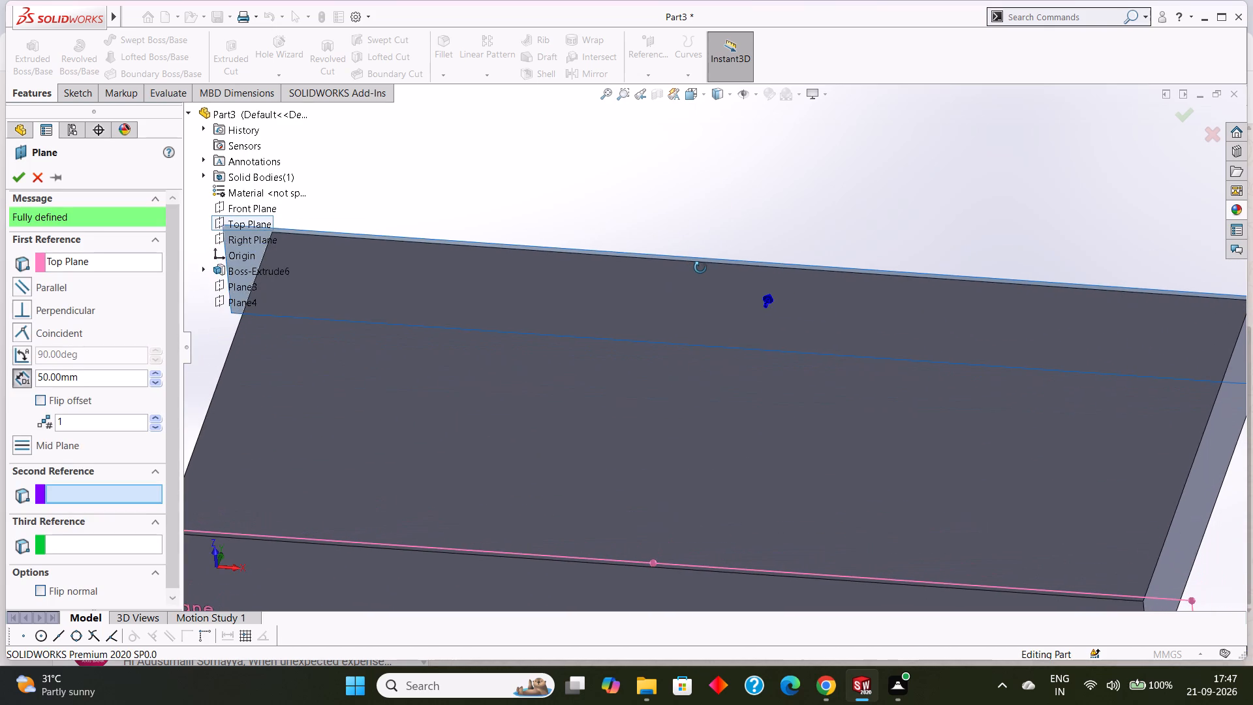
middle_click_drag(700, 268, 608, 291)
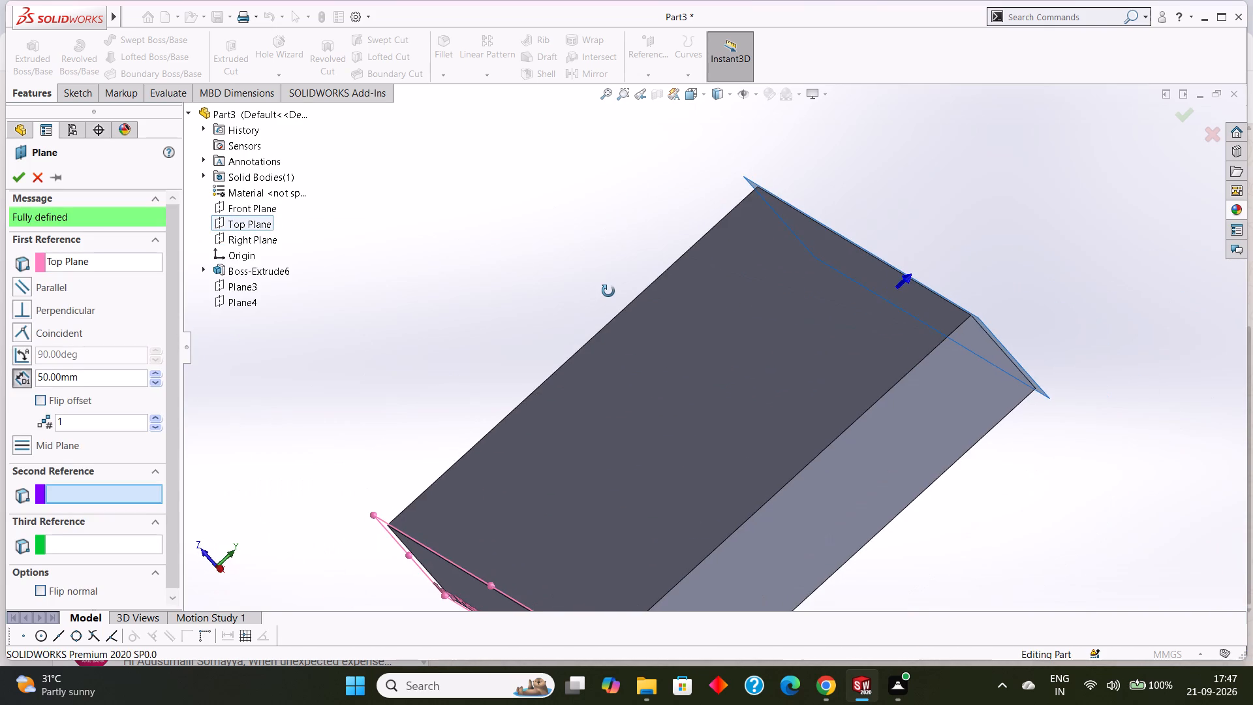
middle_click_drag(608, 291, 704, 249)
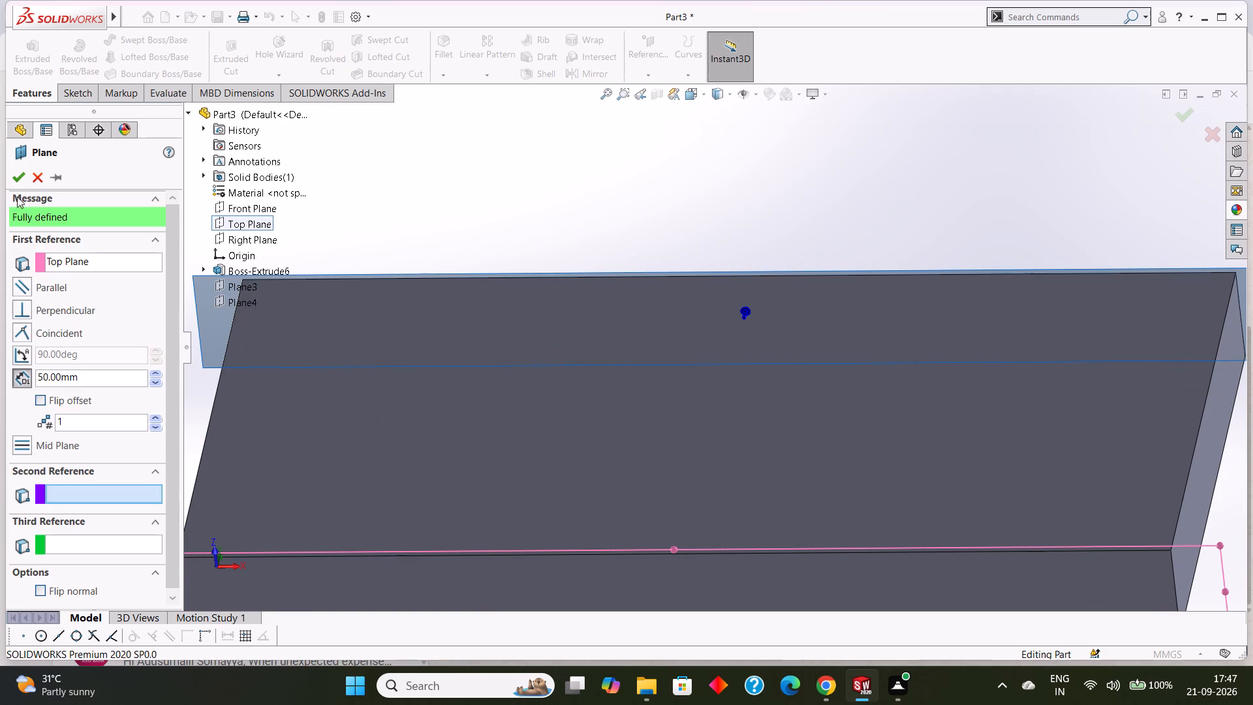
left_click(17, 178)
scroll(816, 167, "down", 1)
scroll(816, 165, "up", 3)
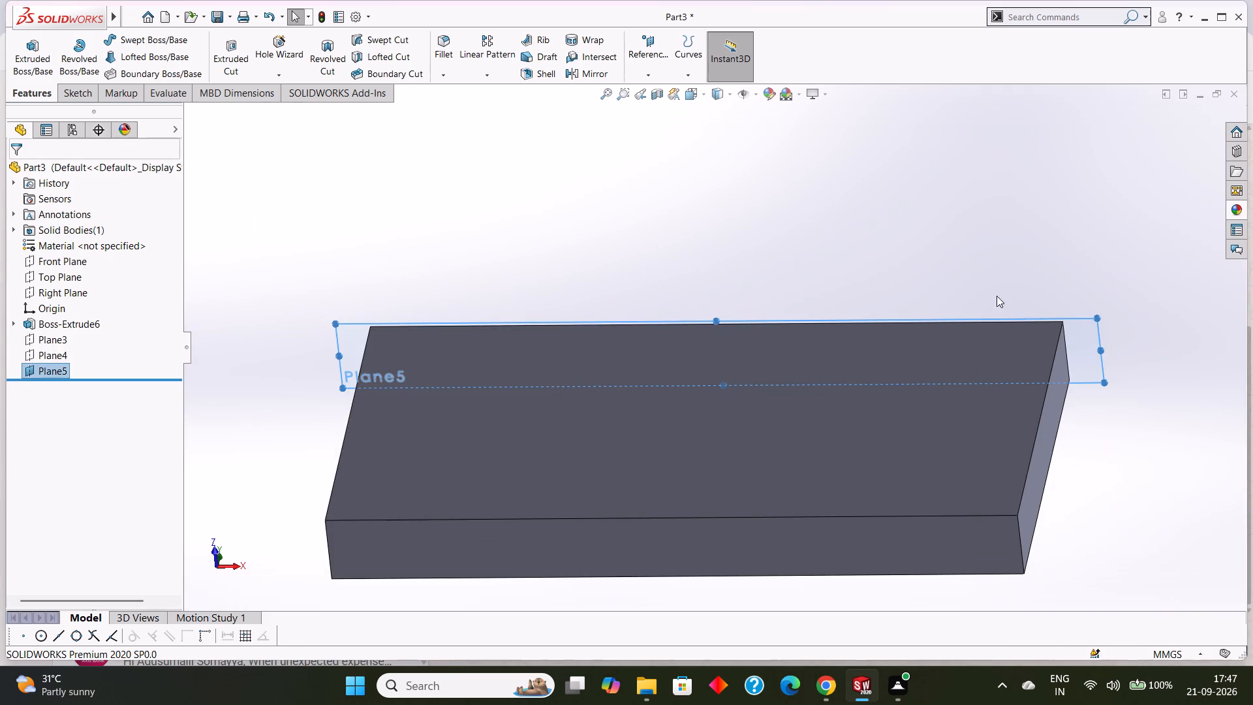
Start a new sketch on Plane5, viewed normal to the plane.
left_click(1072, 318)
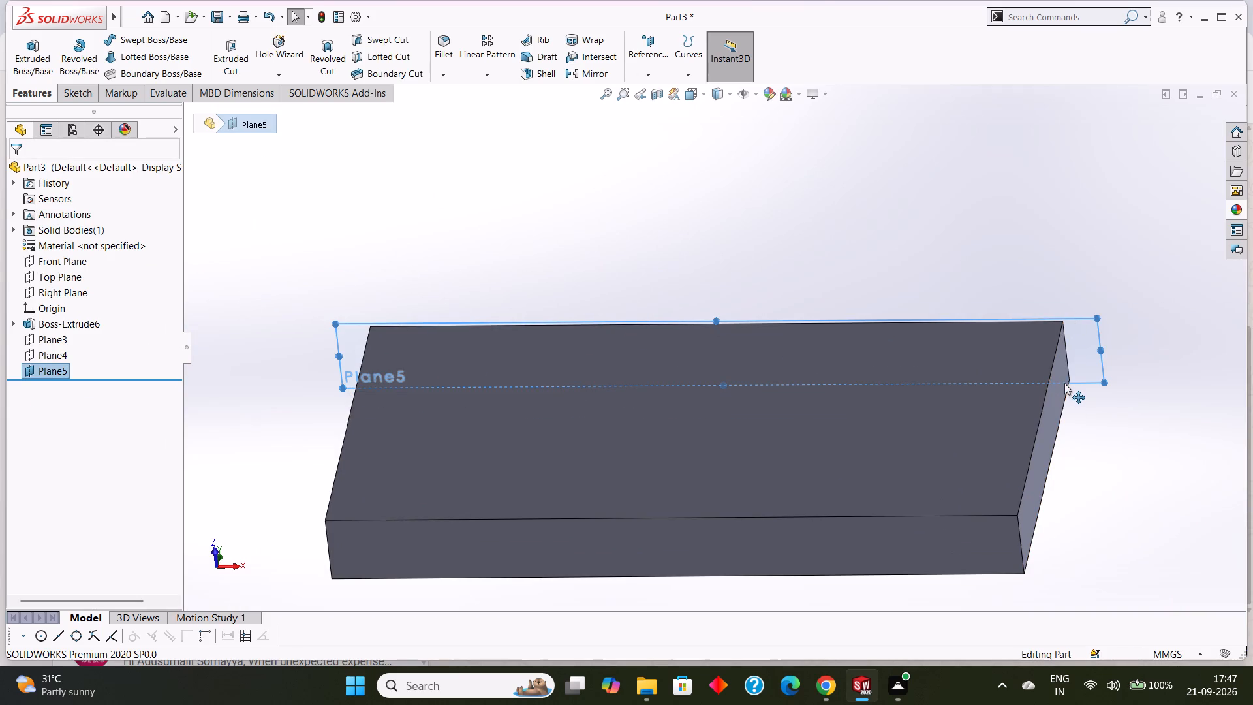
key("ctrl+8")
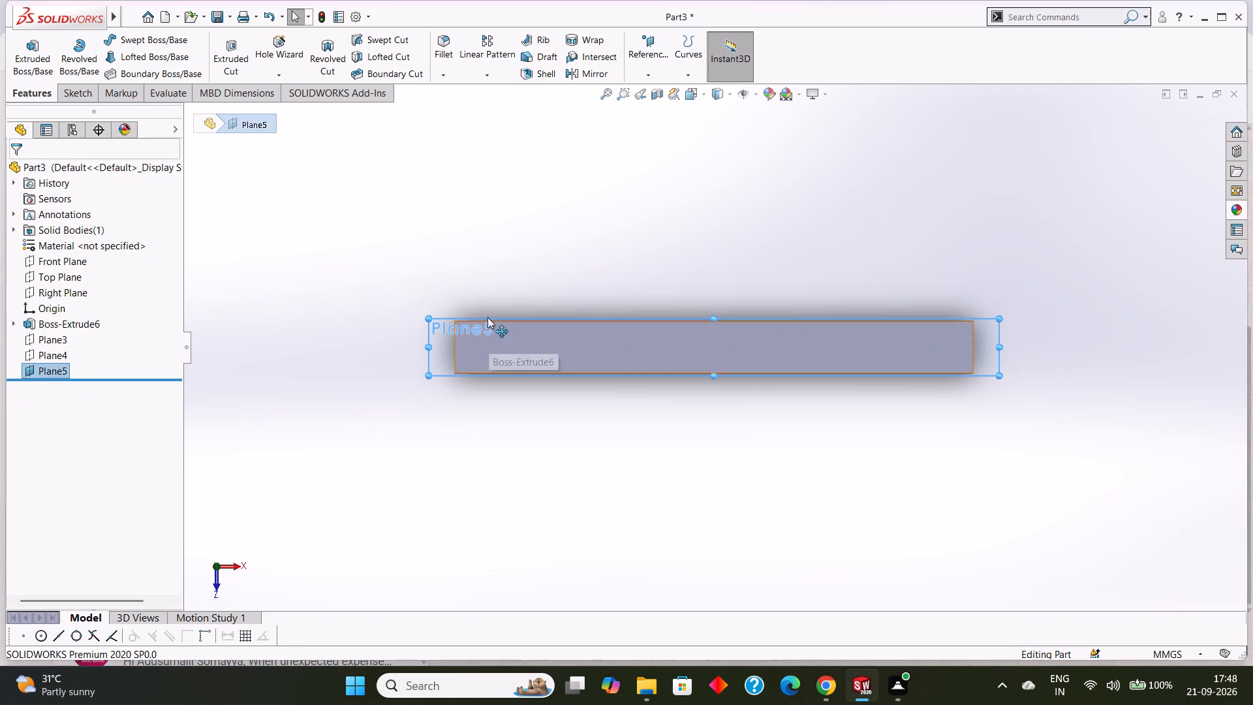
scroll(503, 305, "up", 1)
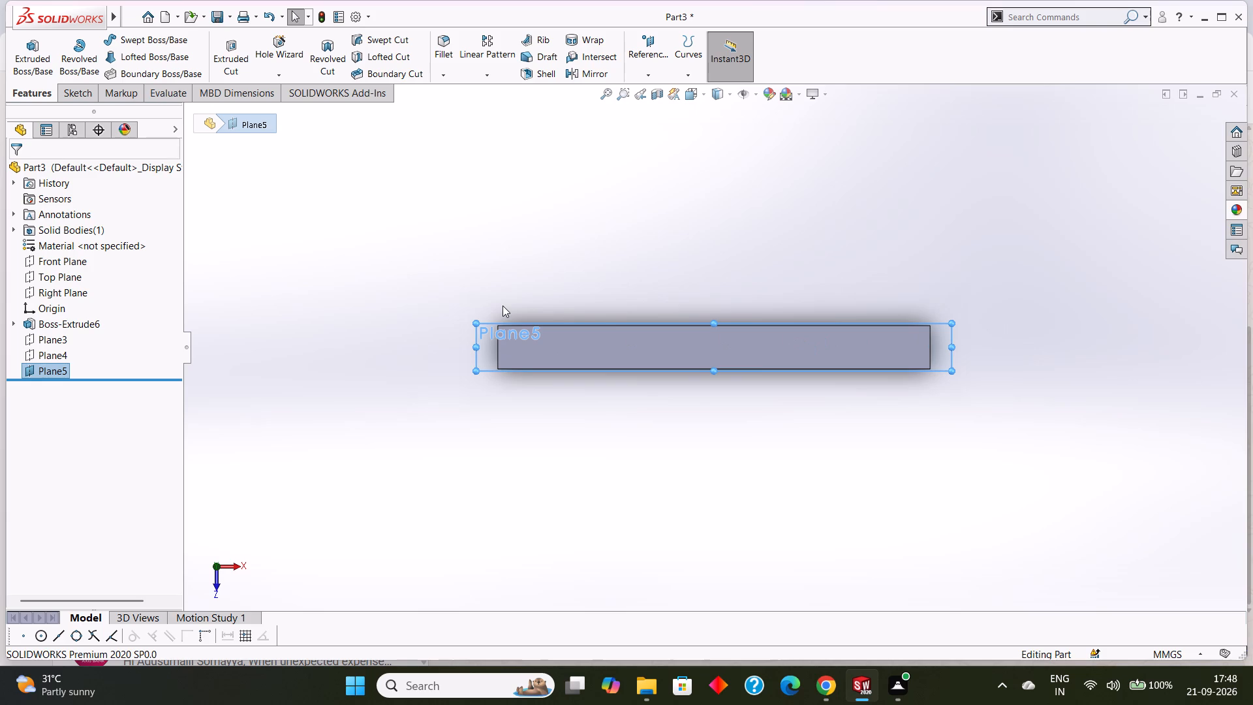
left_click(74, 90)
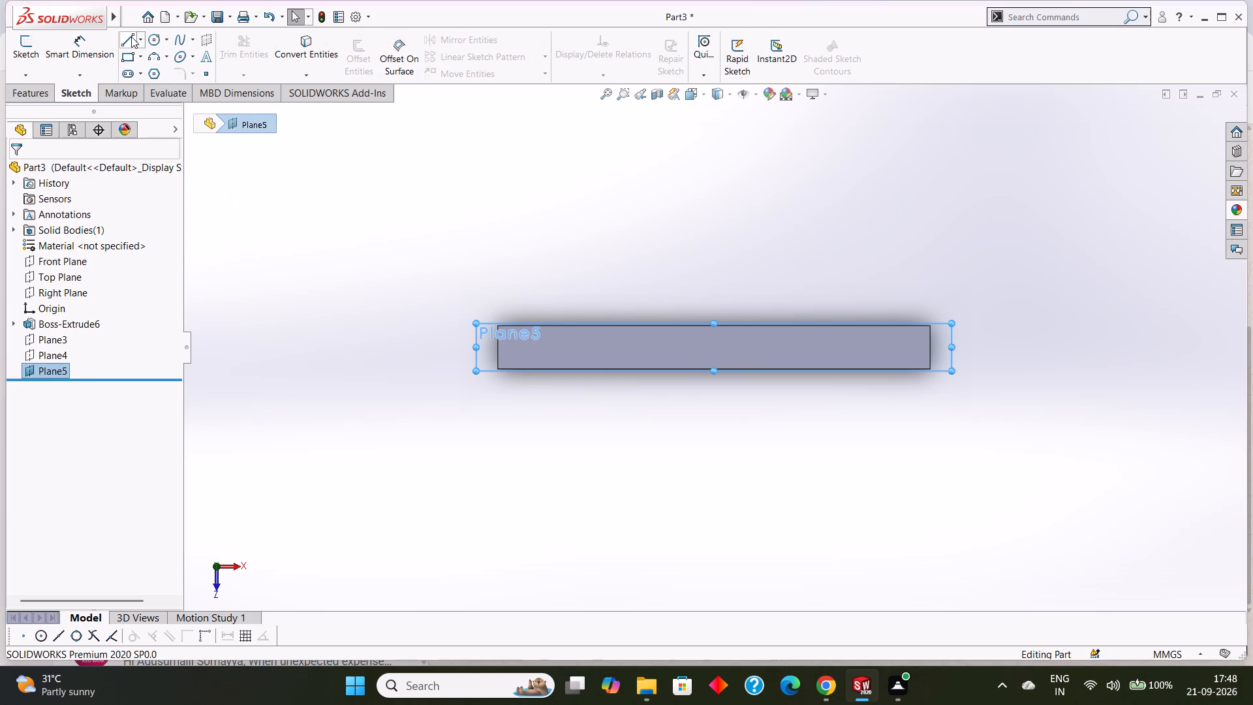
left_click(131, 37)
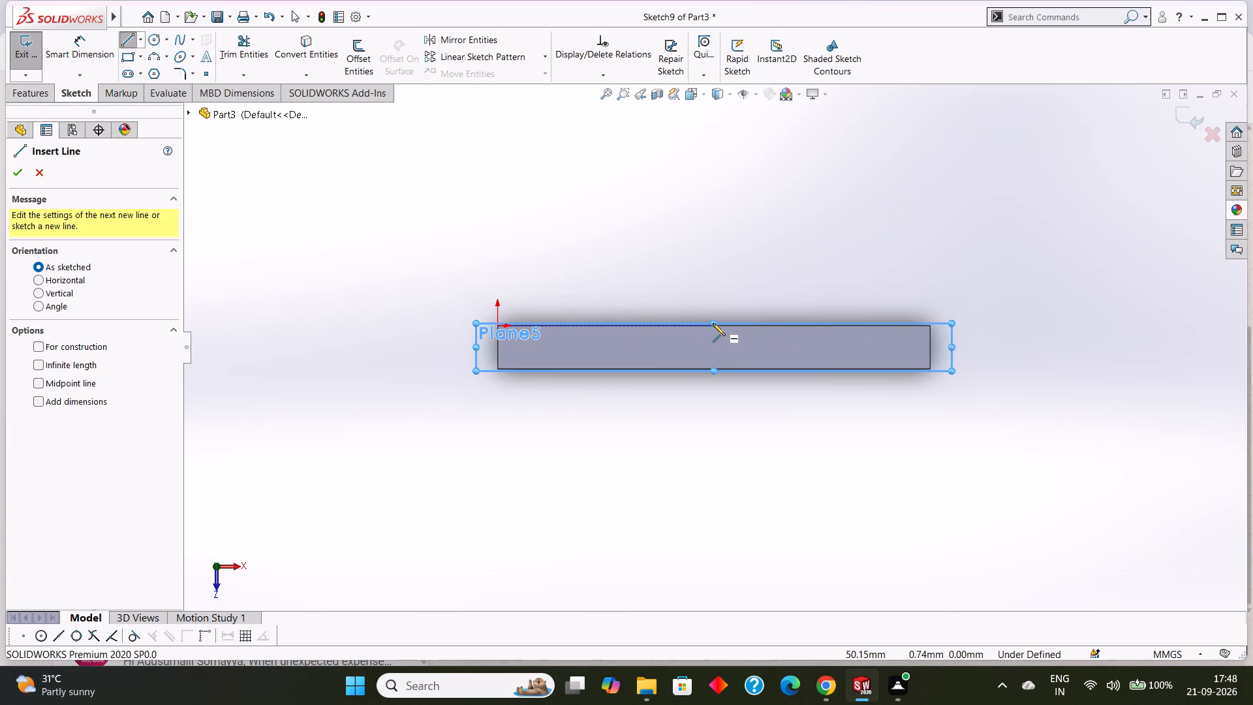
Sketch a 30 mm line from the midpoint of the plate's upper edge toward the origin, and a 40 mm vertical line up from its end.
scroll(713, 325, "down", 3)
left_click(716, 330)
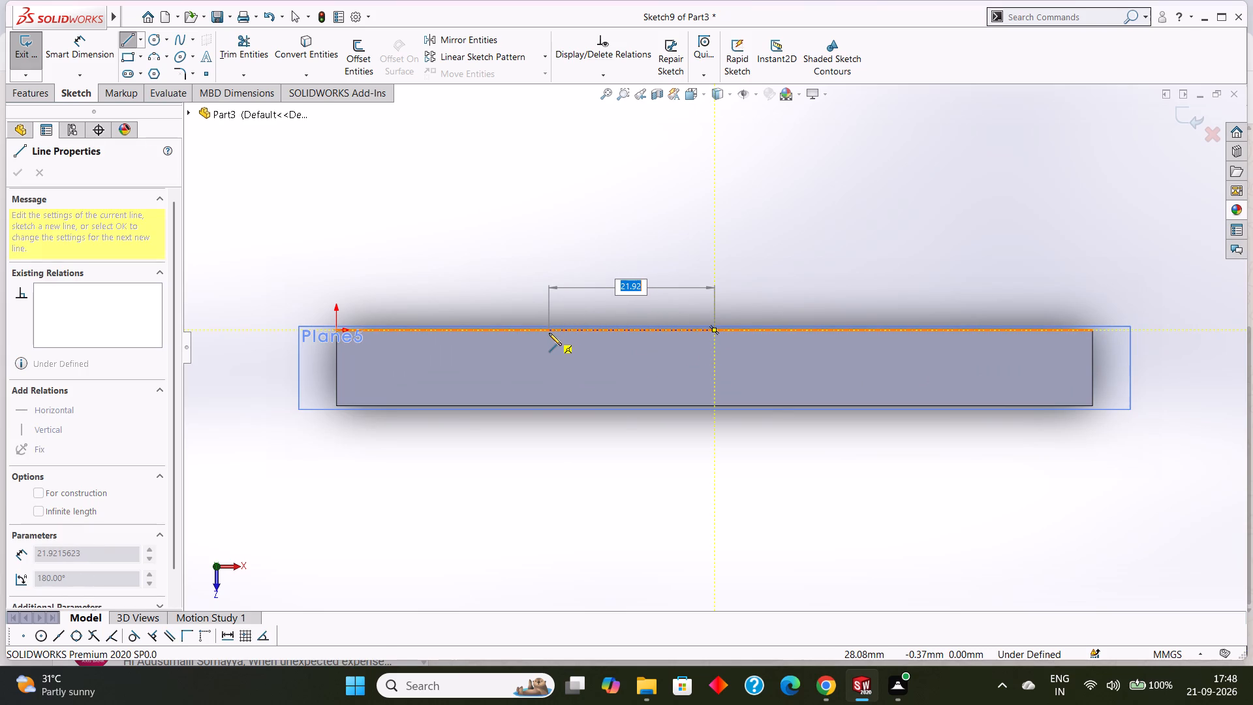
type("30")
key("Return")
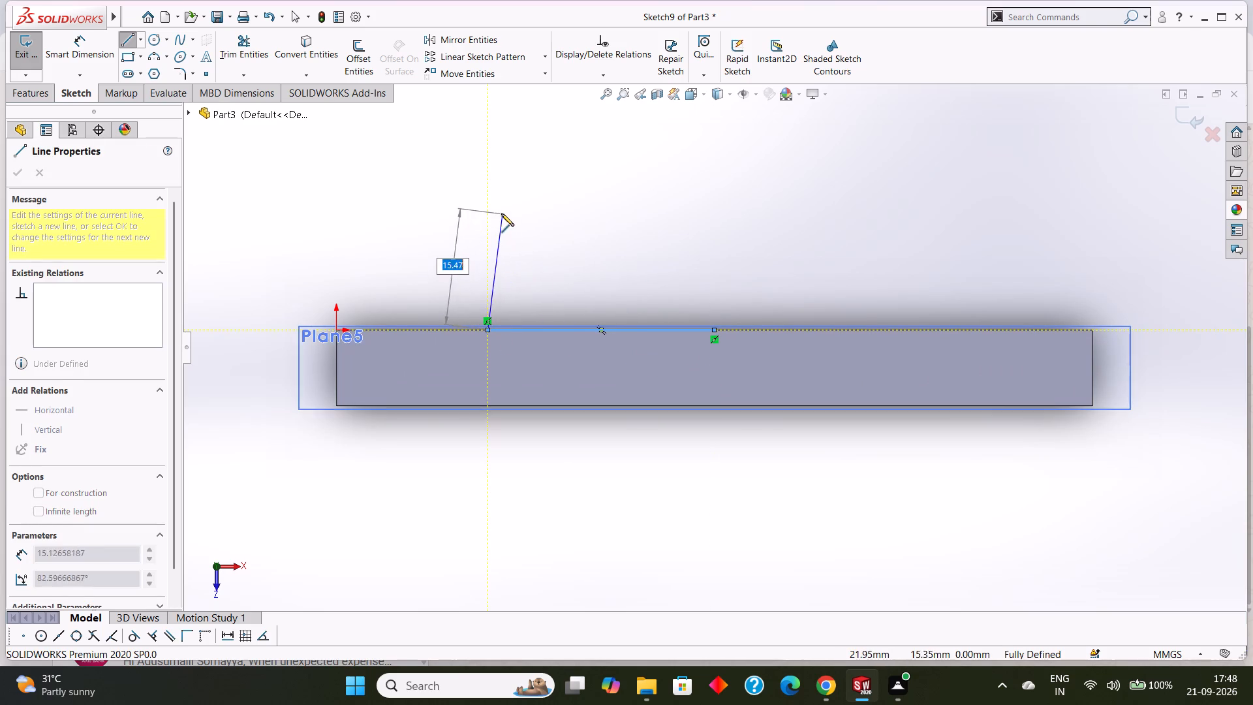
type("40")
key("Return")
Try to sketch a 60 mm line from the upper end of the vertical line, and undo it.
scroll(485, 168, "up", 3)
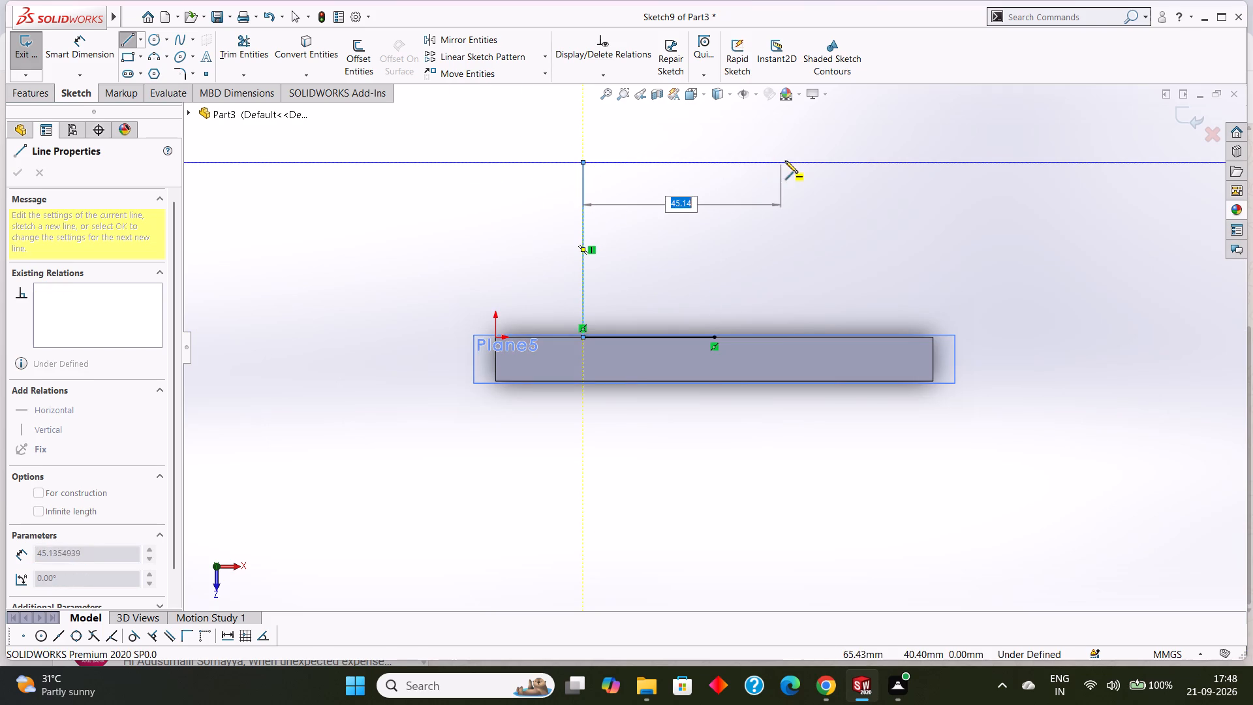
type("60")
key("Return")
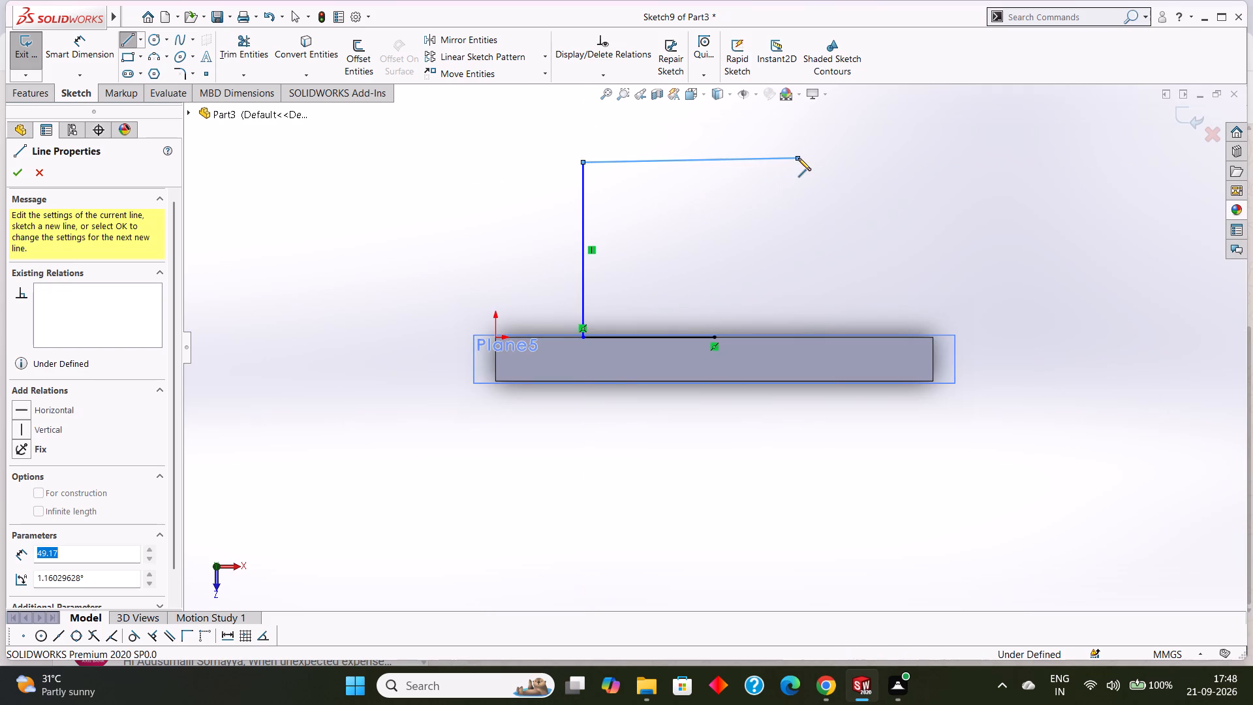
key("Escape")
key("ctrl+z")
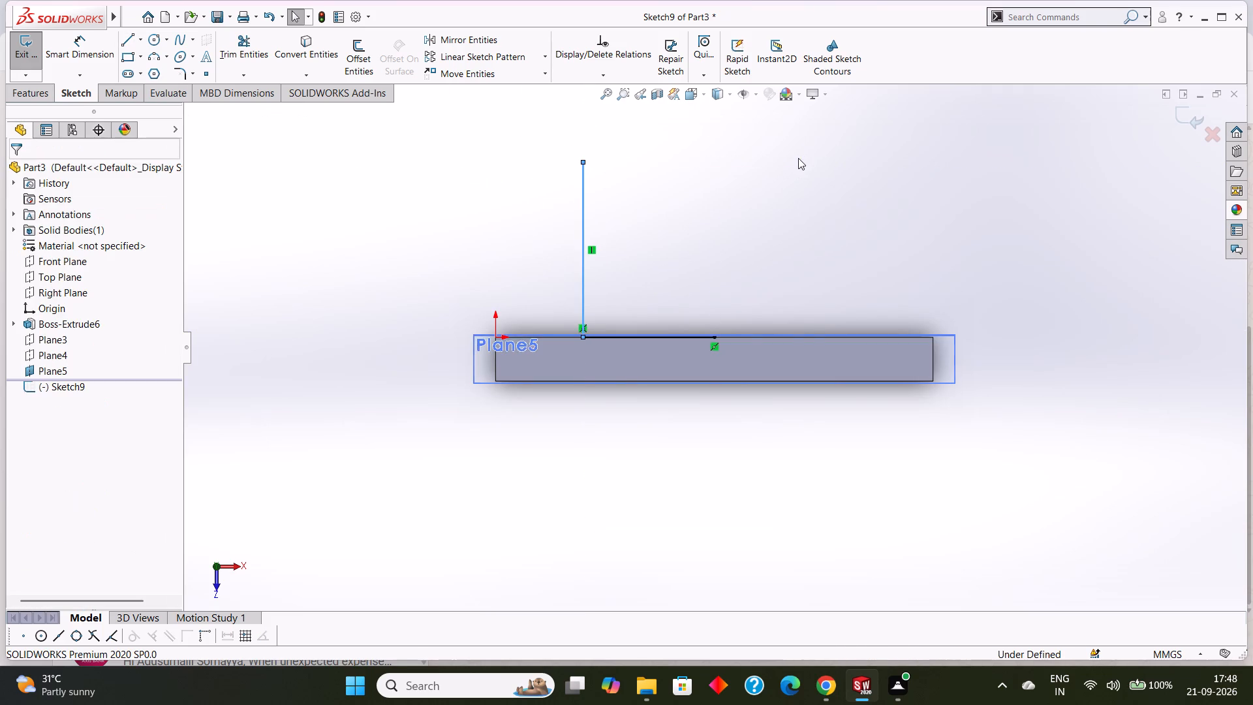
Close the rectangular wall profile with a 60 mm horizontal top line, a vertical side down to the plate edge, and a base line to the midpoint.
left_click(136, 35)
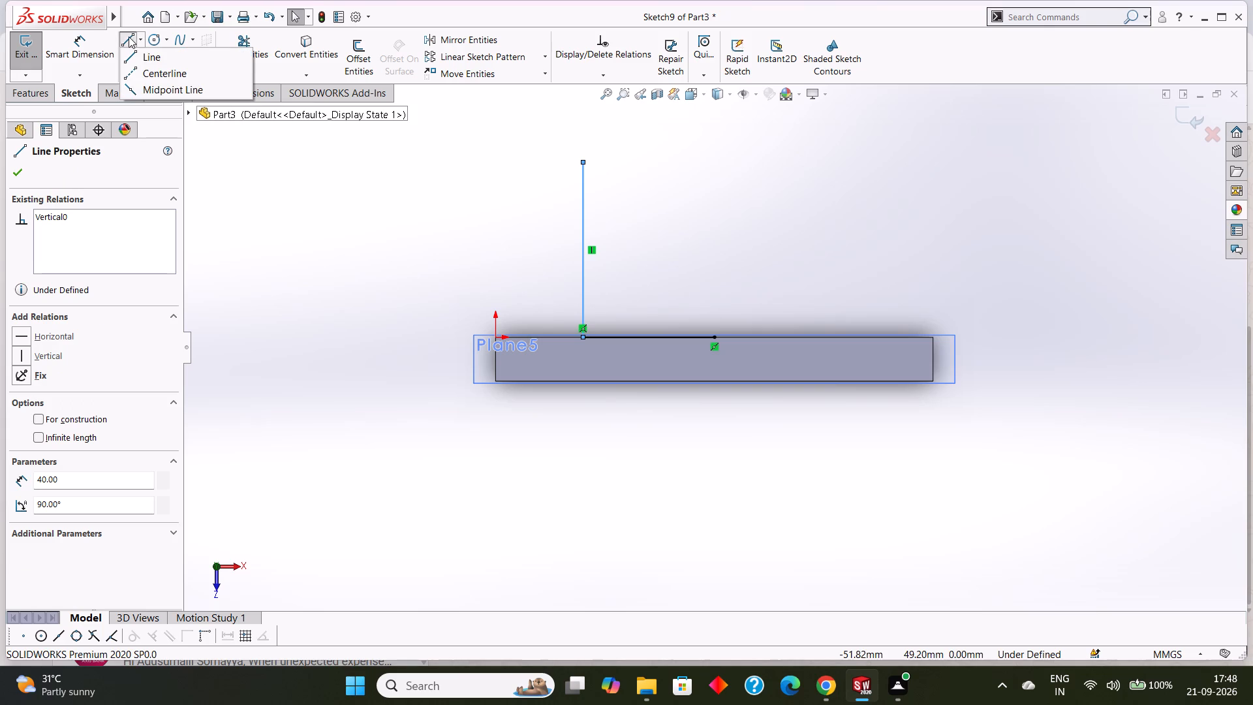
left_click(143, 54)
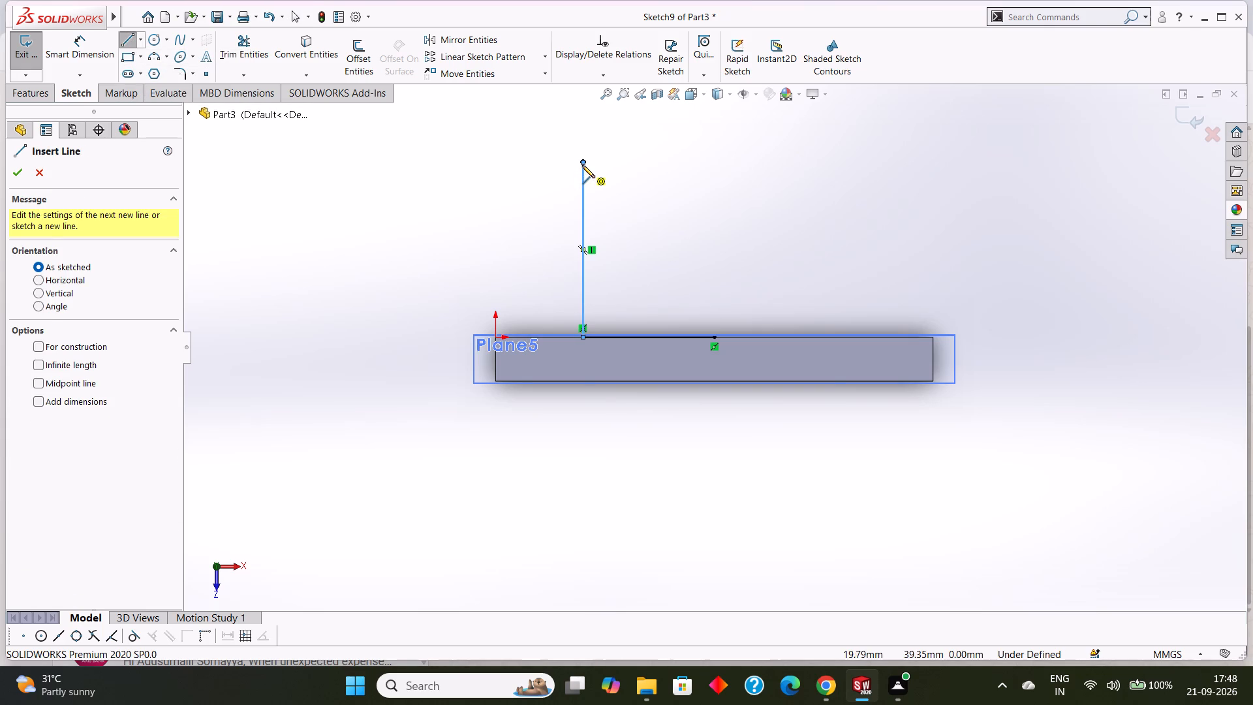
left_click(583, 164)
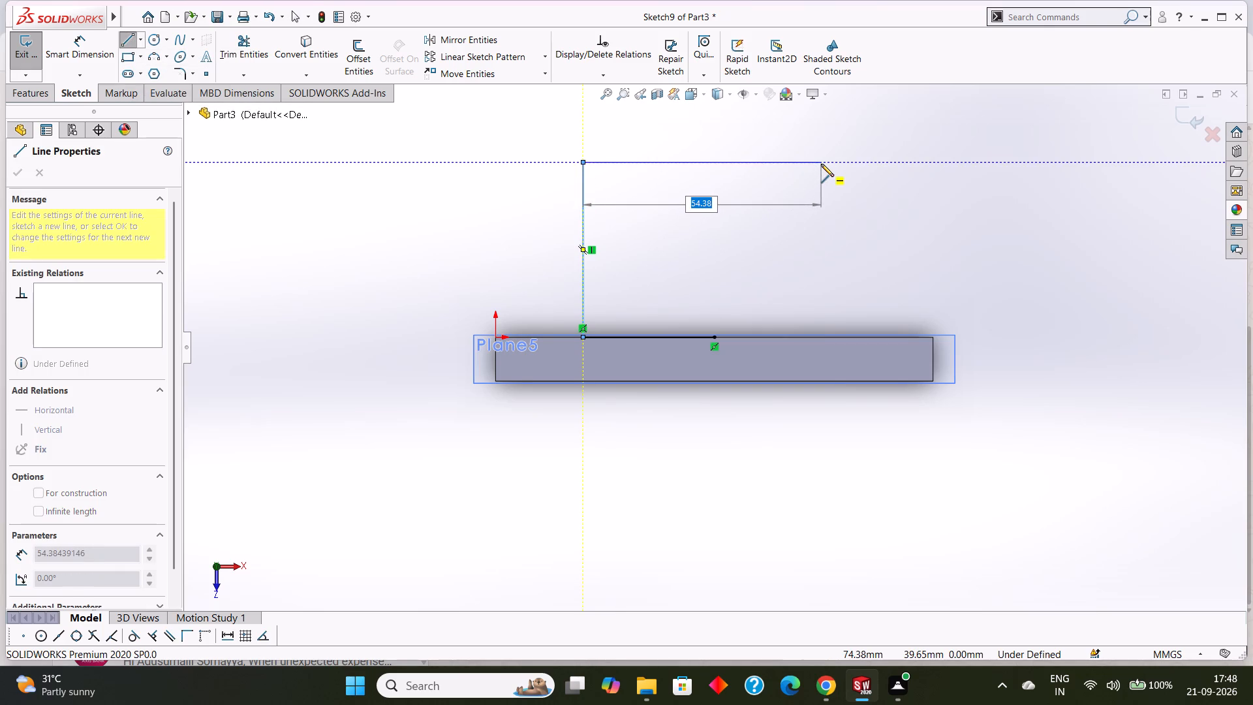
type("60")
key("Return")
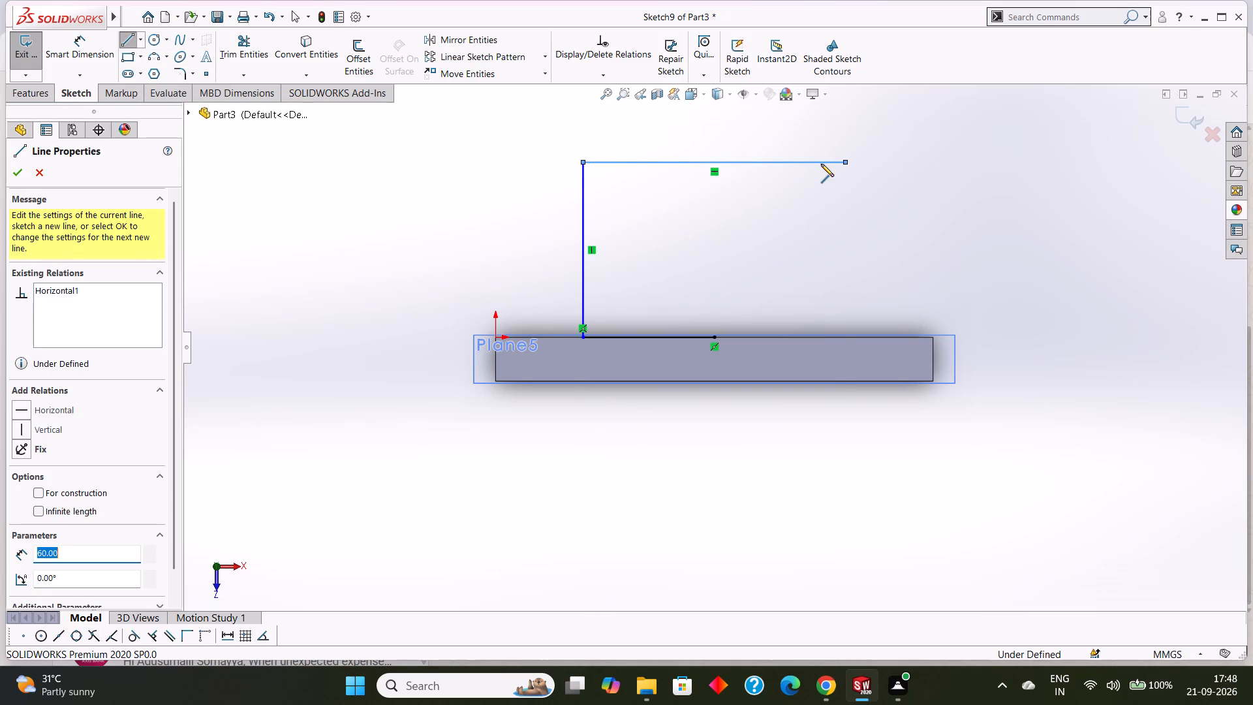
left_click(846, 338)
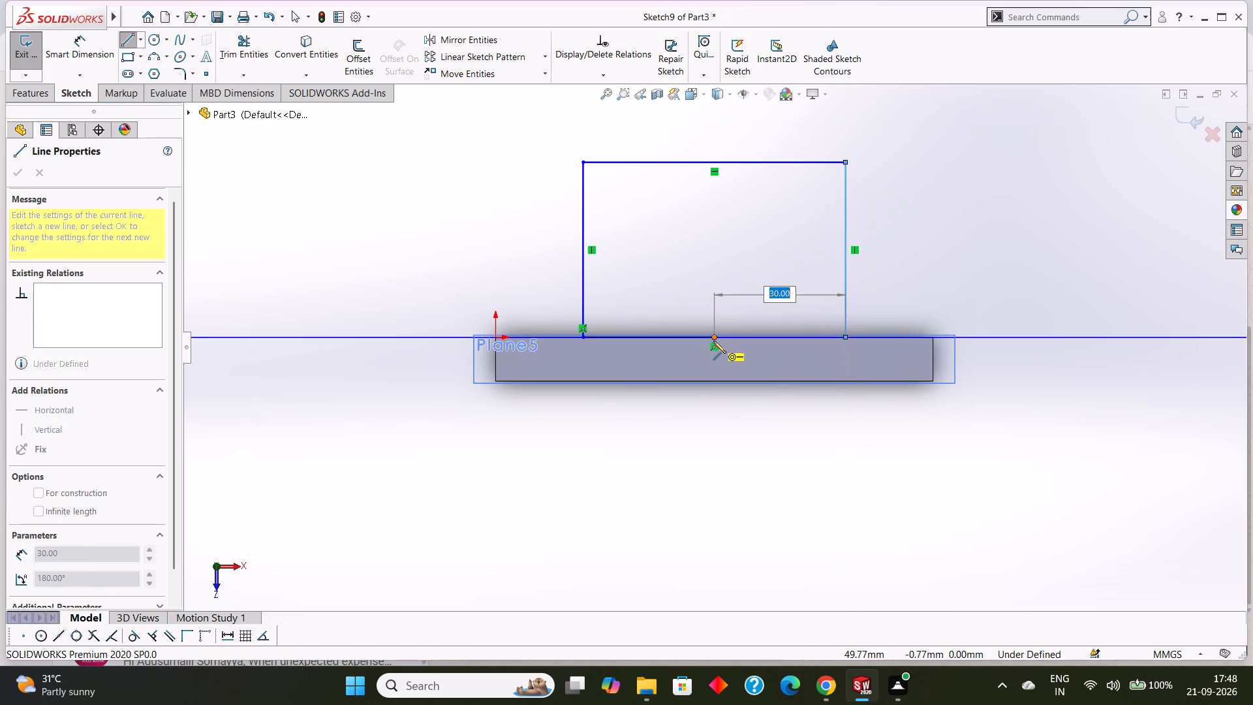
left_click(715, 336)
right_click(700, 262)
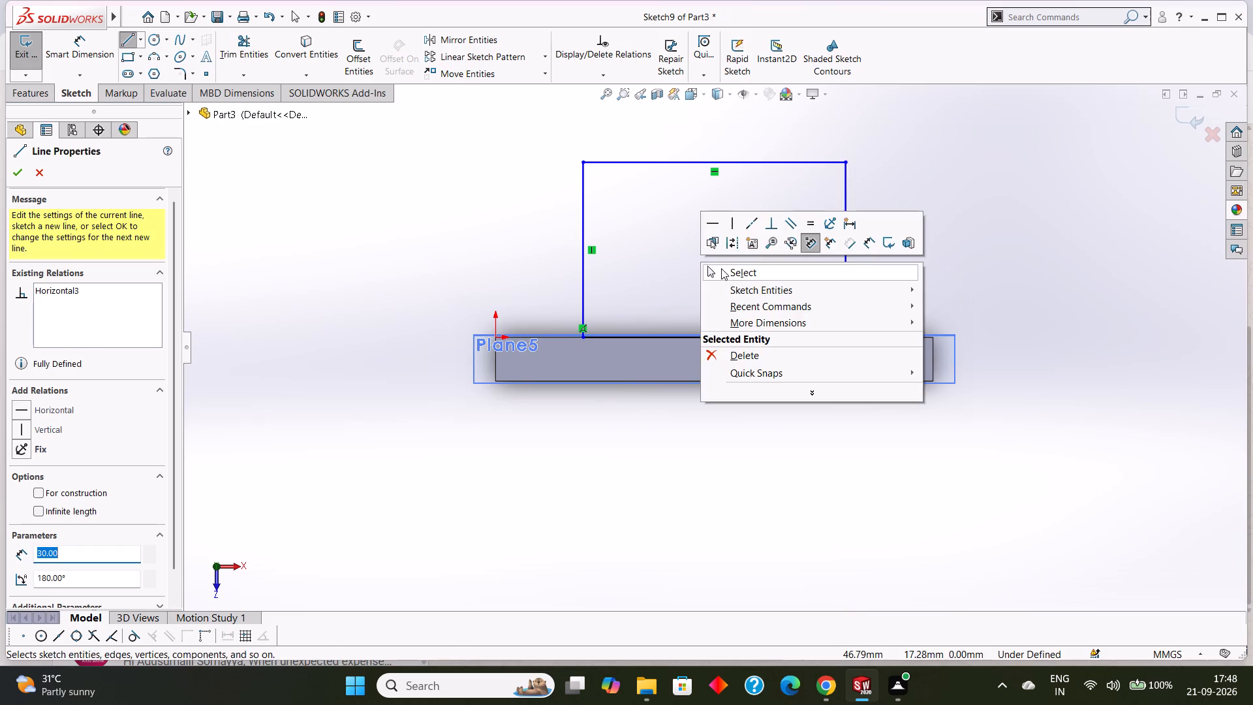
left_click(721, 268)
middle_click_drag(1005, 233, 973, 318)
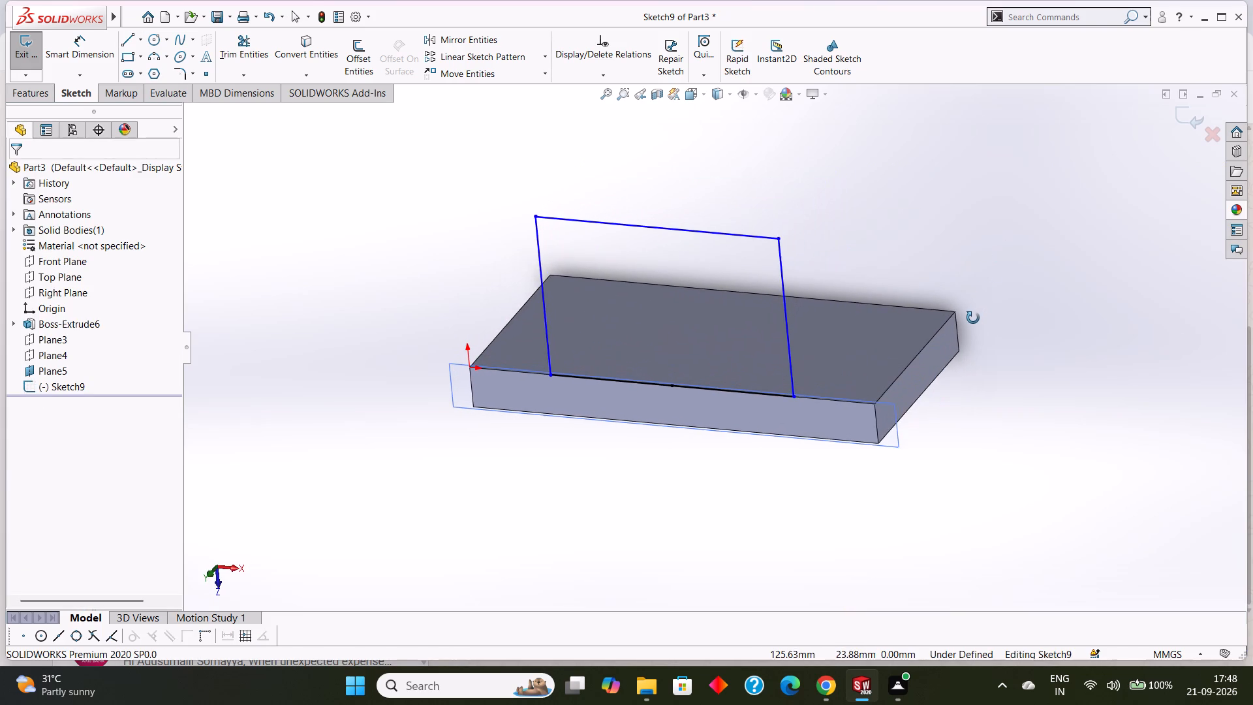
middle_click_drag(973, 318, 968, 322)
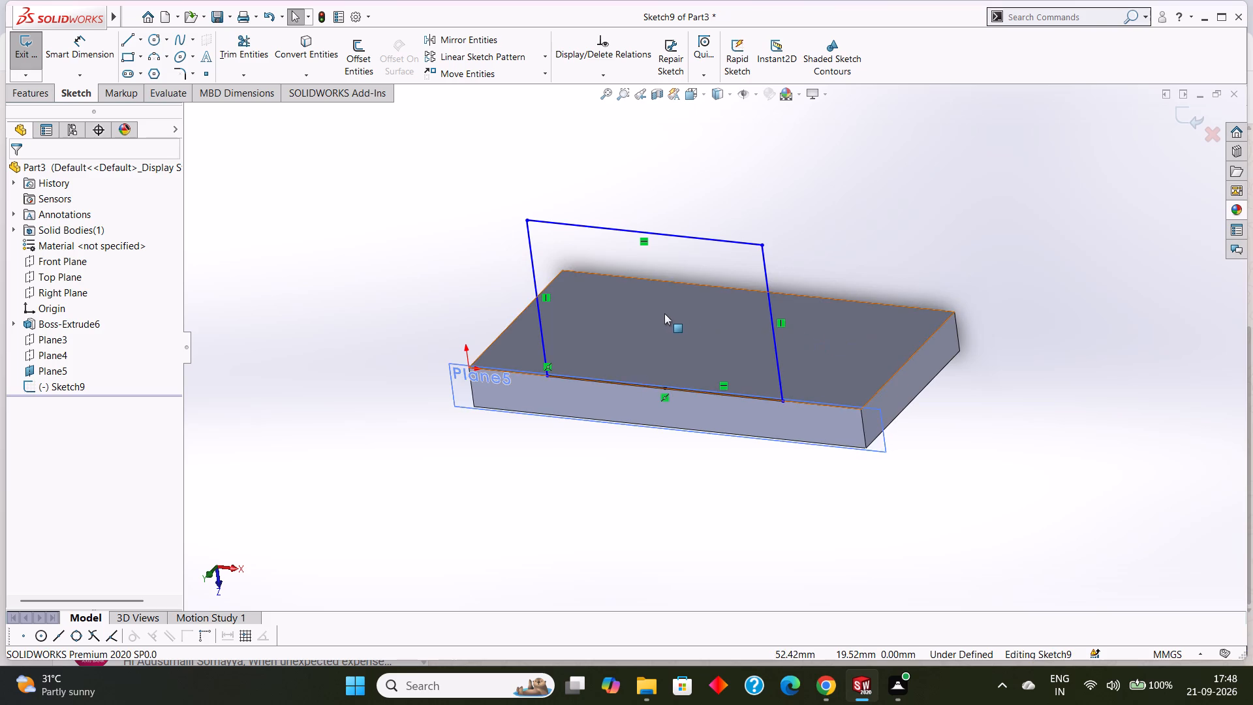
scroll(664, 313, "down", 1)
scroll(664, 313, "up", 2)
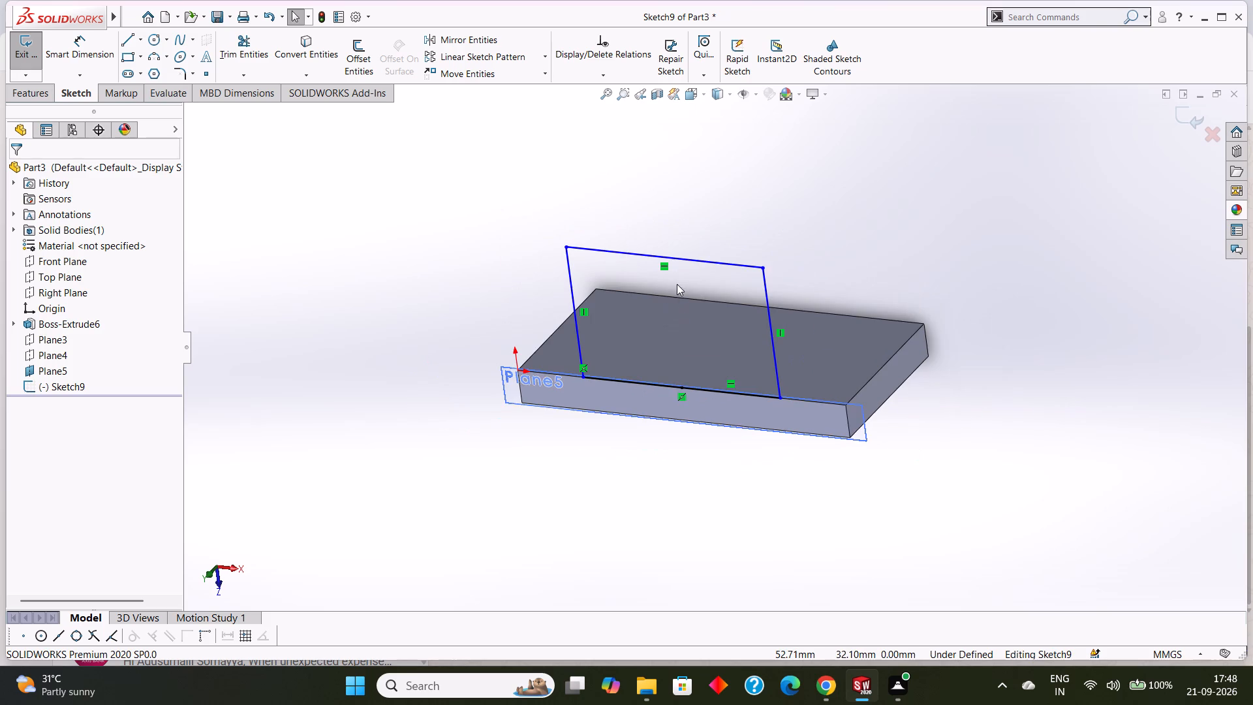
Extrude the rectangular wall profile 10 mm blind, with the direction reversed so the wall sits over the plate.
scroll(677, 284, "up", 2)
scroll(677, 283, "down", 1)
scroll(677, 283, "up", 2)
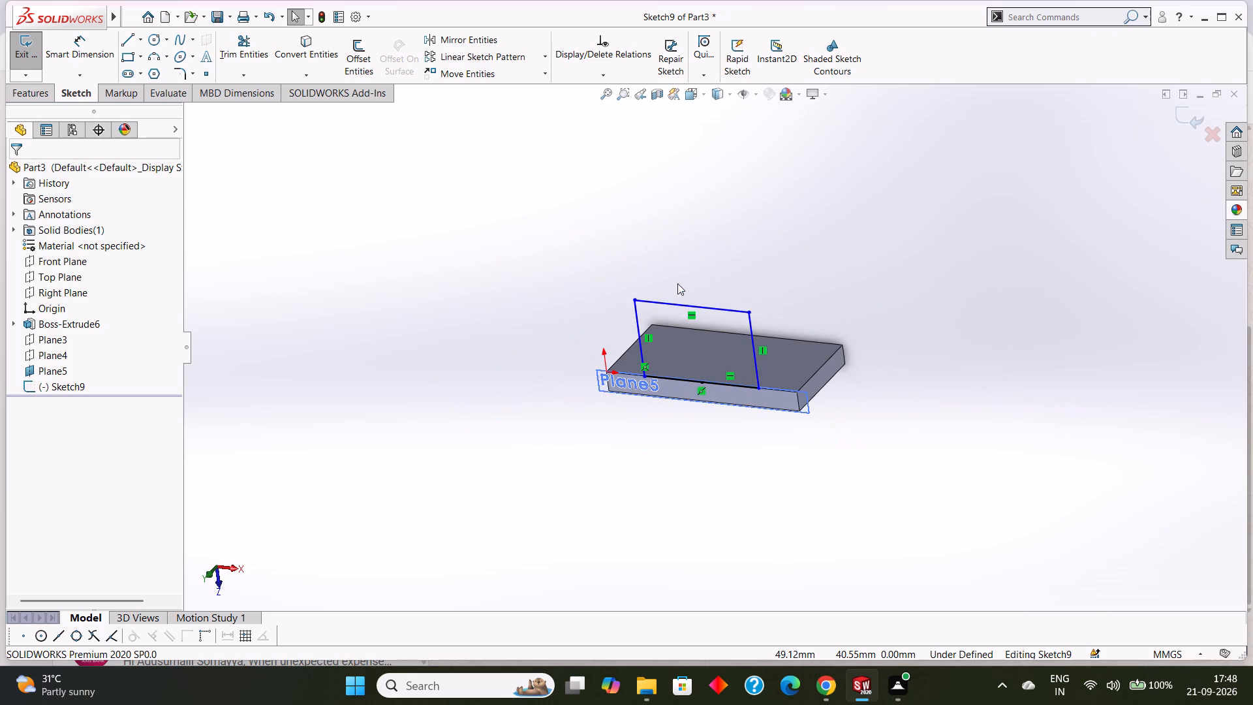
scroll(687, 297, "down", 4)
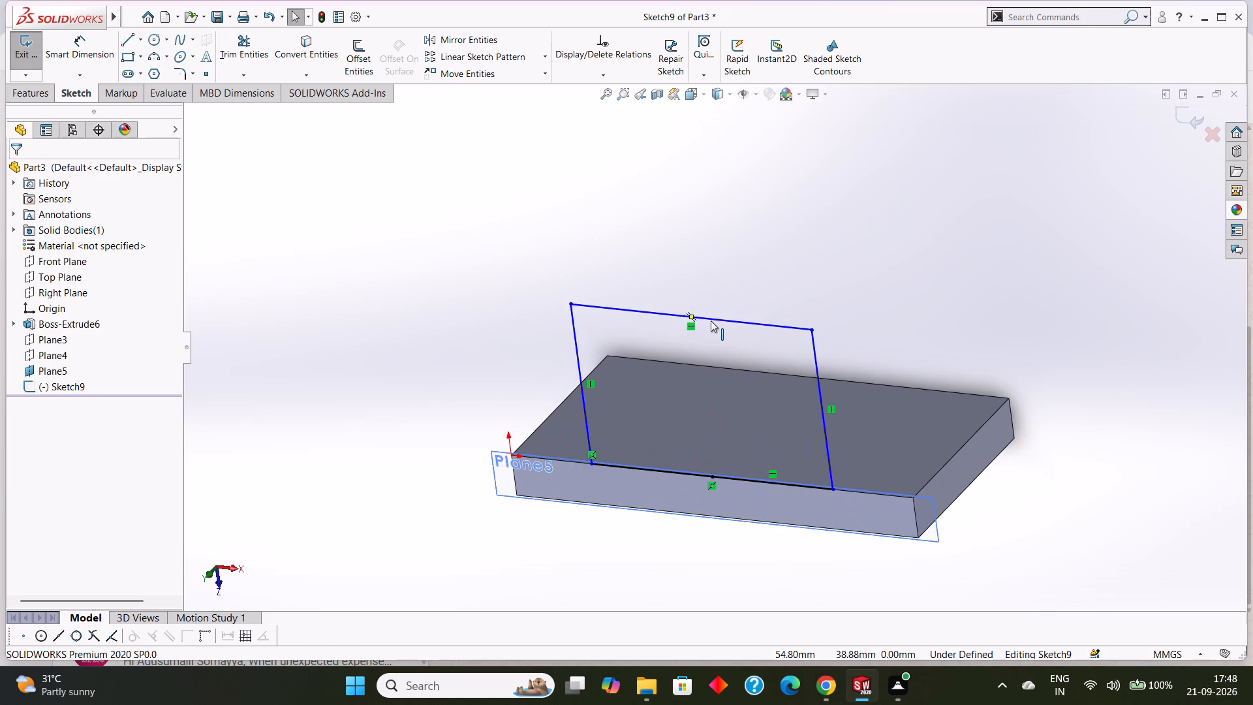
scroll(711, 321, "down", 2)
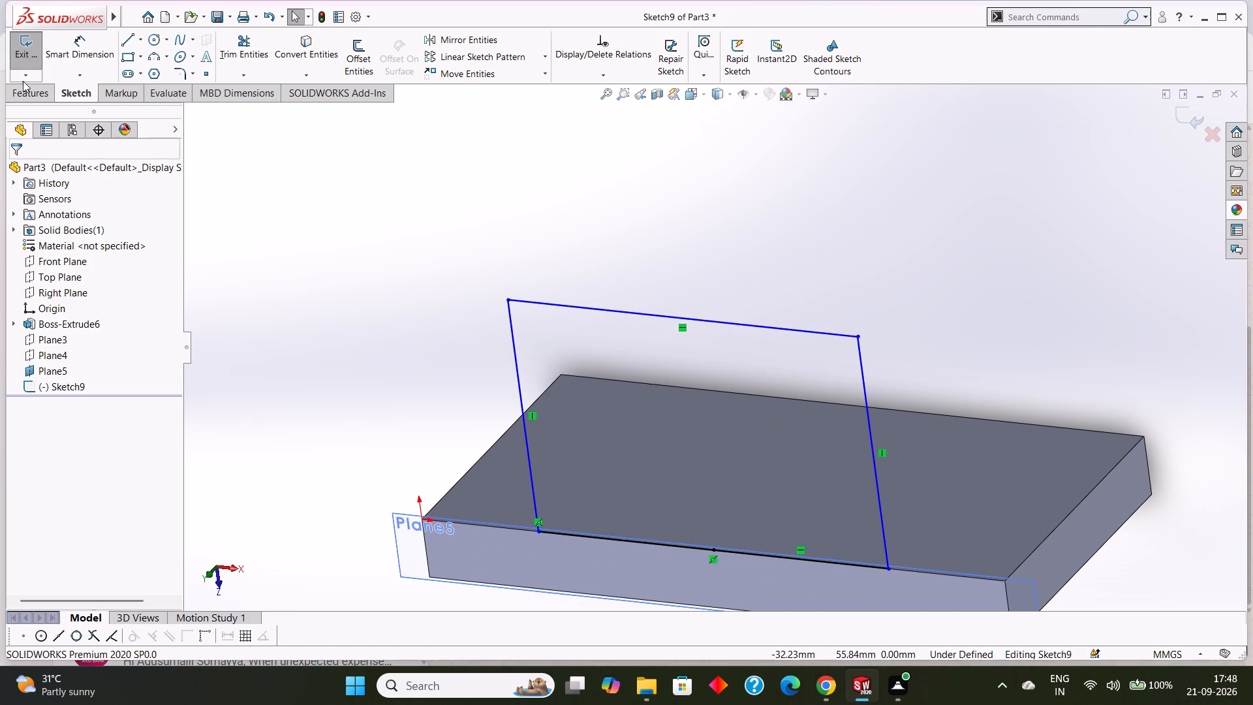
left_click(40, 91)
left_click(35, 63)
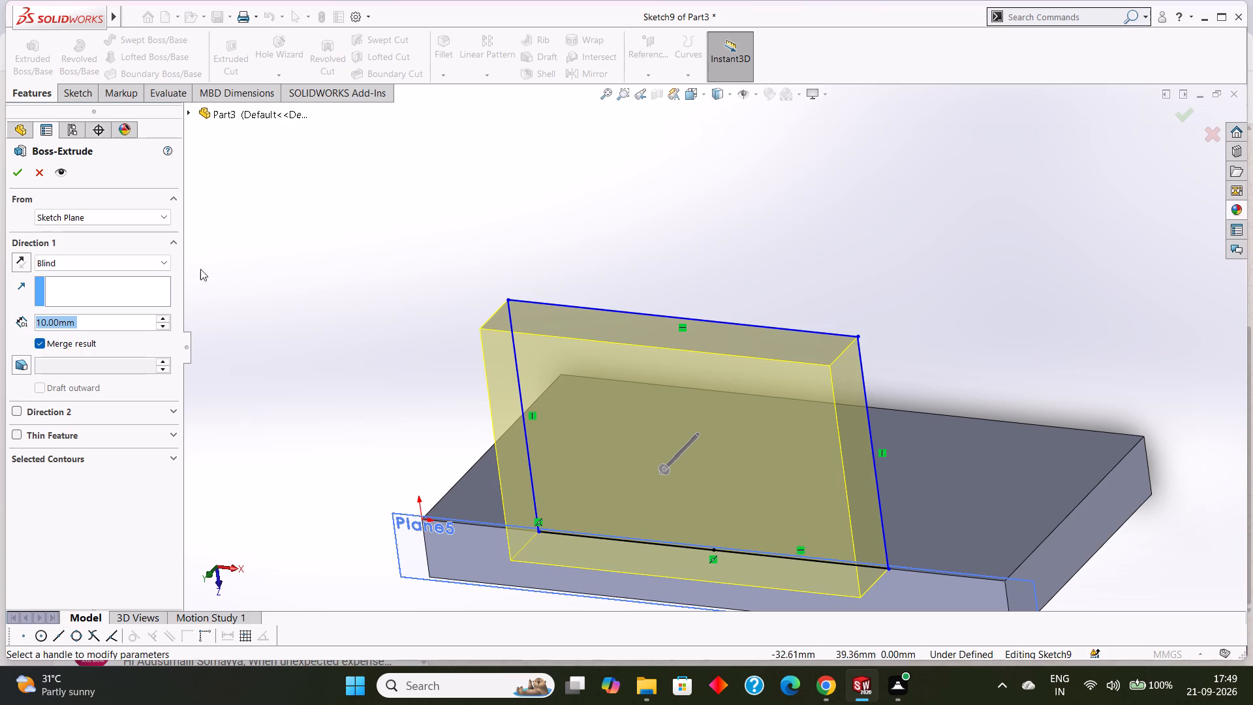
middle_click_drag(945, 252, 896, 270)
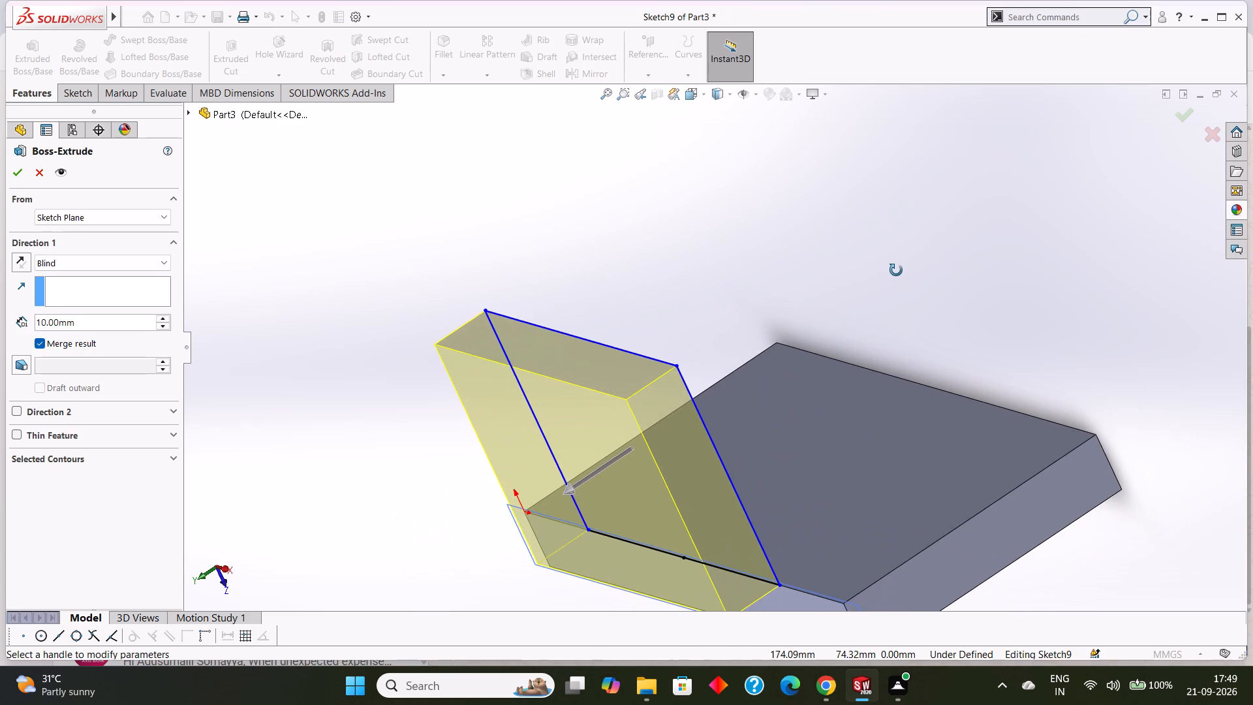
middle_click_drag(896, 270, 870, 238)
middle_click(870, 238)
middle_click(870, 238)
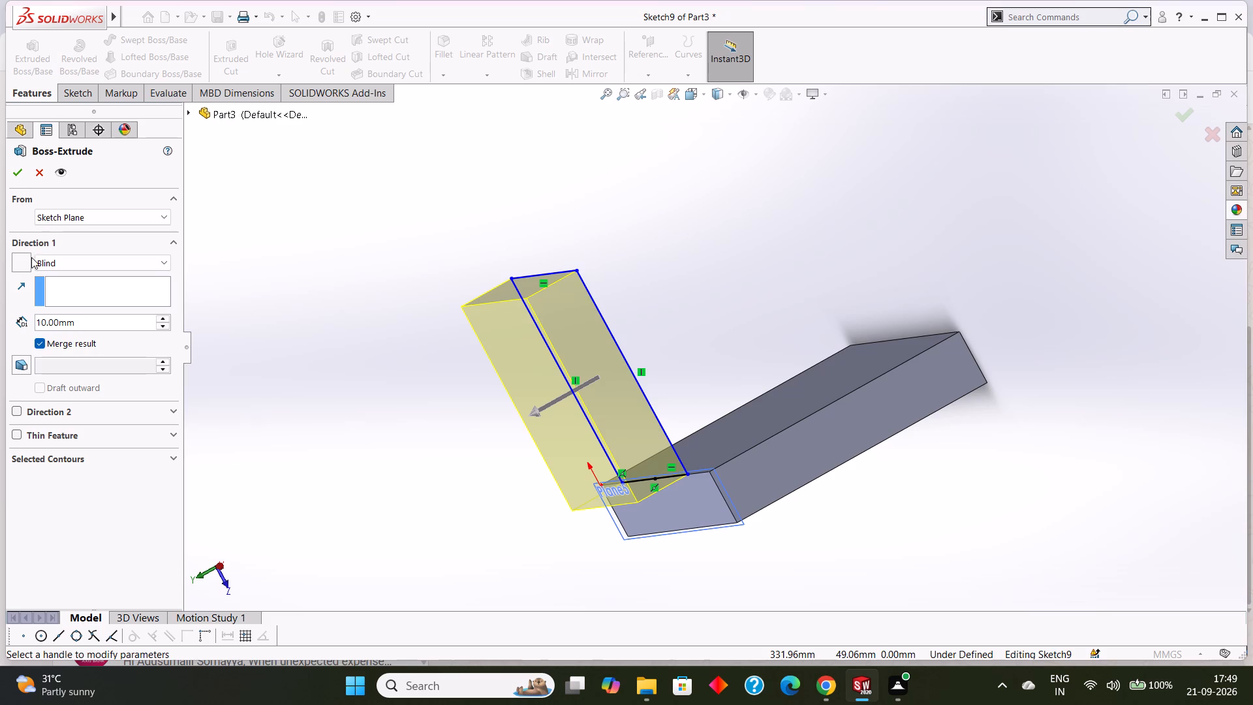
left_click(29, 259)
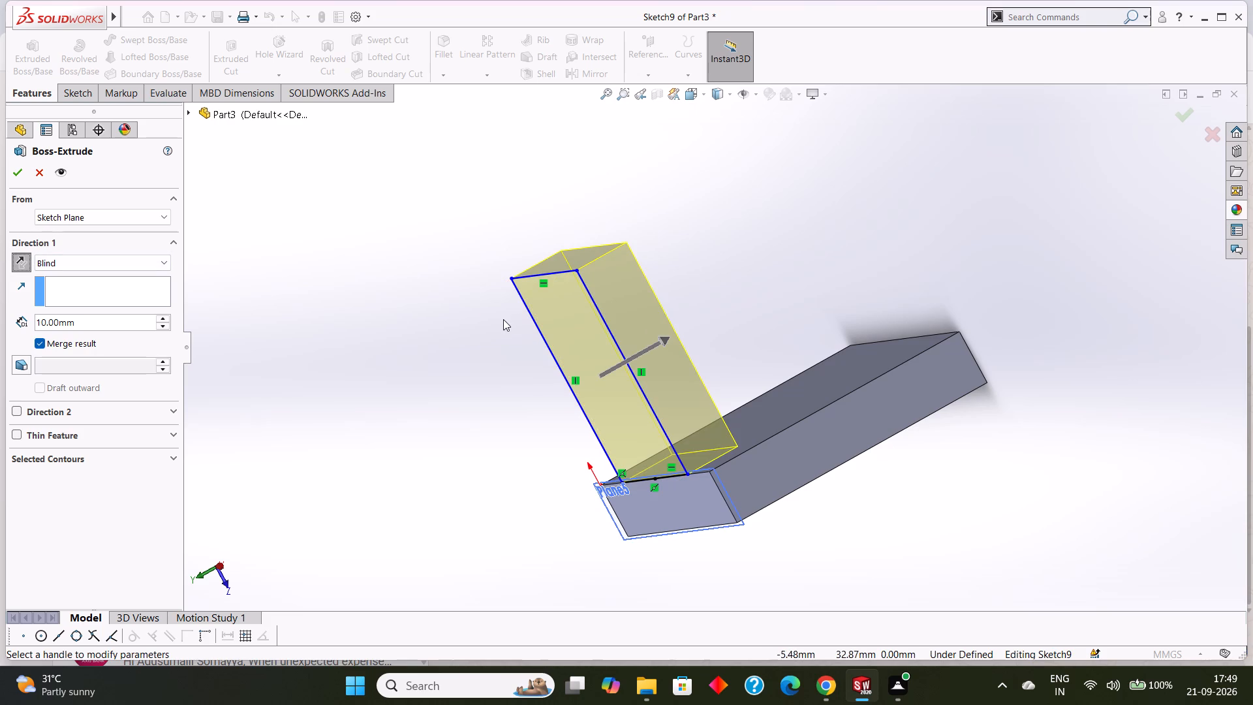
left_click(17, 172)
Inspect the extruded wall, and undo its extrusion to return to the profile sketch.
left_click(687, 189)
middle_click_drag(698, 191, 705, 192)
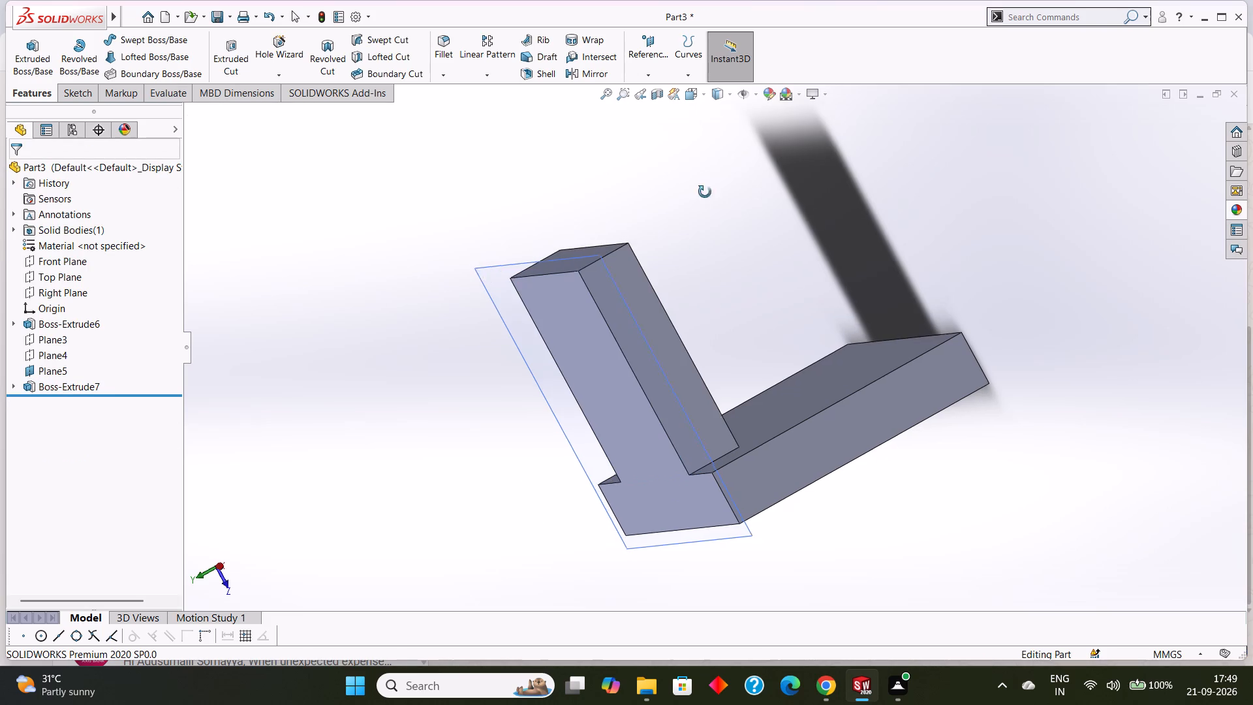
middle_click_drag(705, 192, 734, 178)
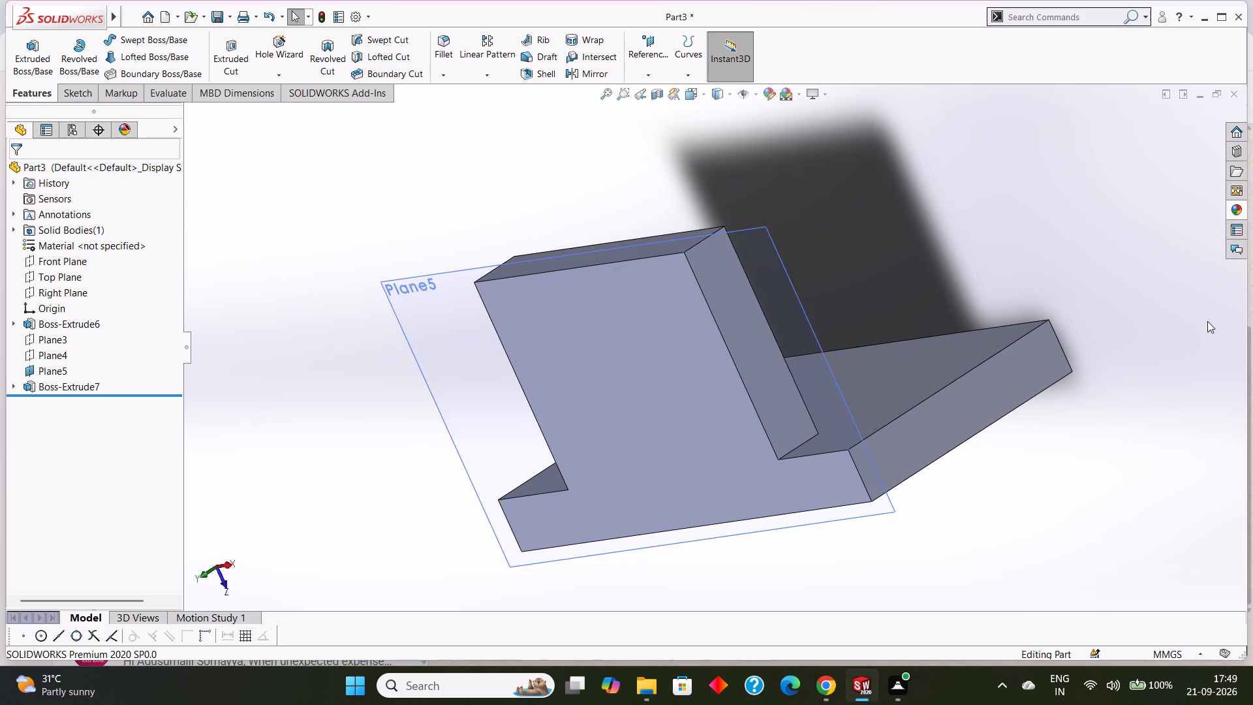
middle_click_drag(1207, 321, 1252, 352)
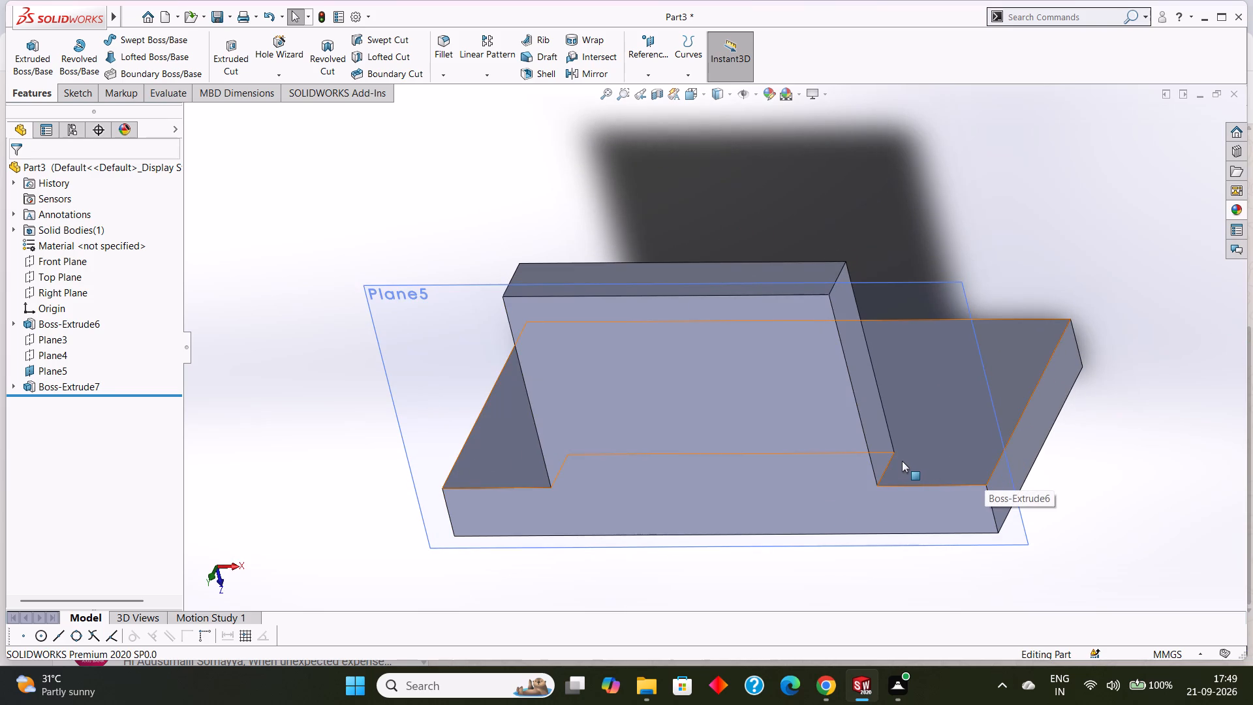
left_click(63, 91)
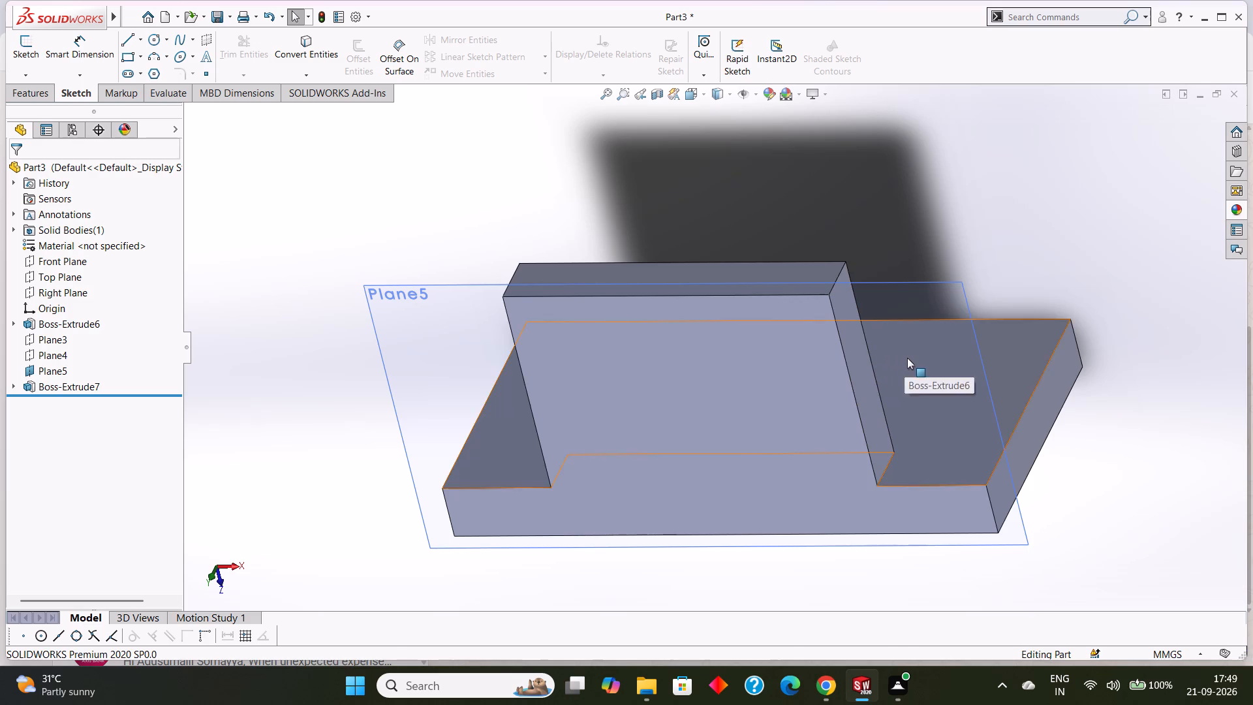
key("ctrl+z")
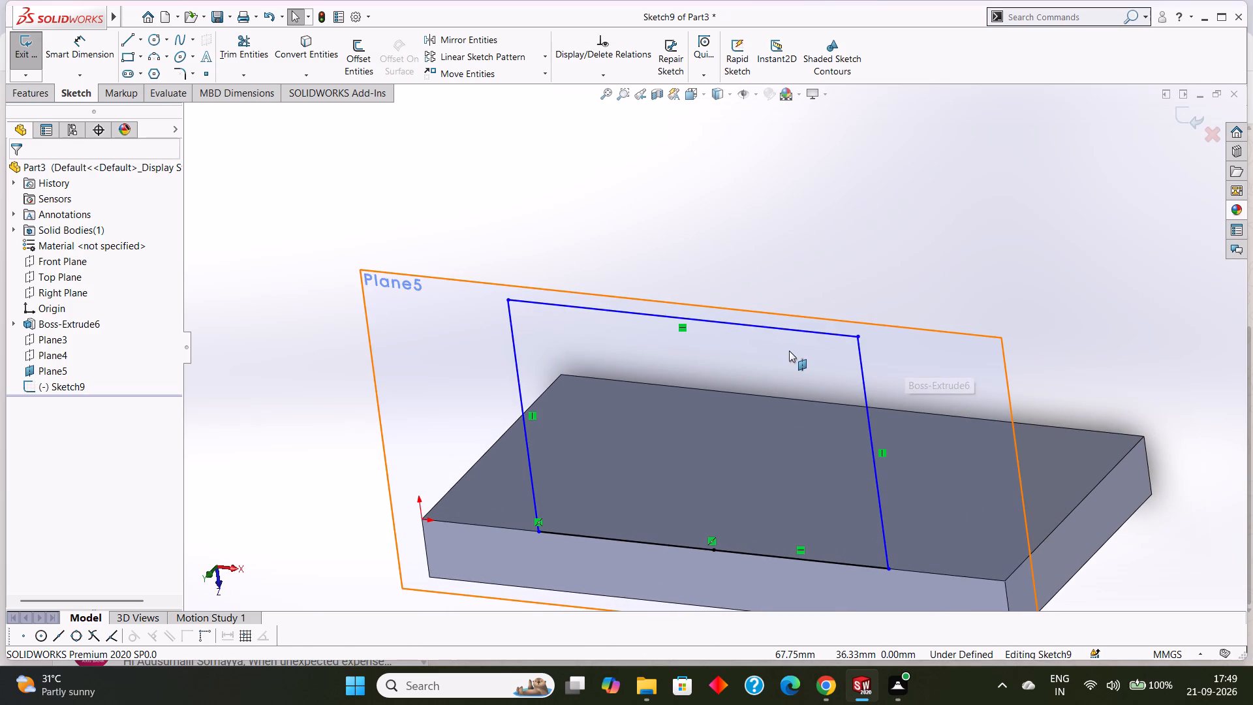
Hide Plane5 while keeping the wall profile sketch open.
scroll(789, 351, "down", 3)
scroll(789, 351, "up", 7)
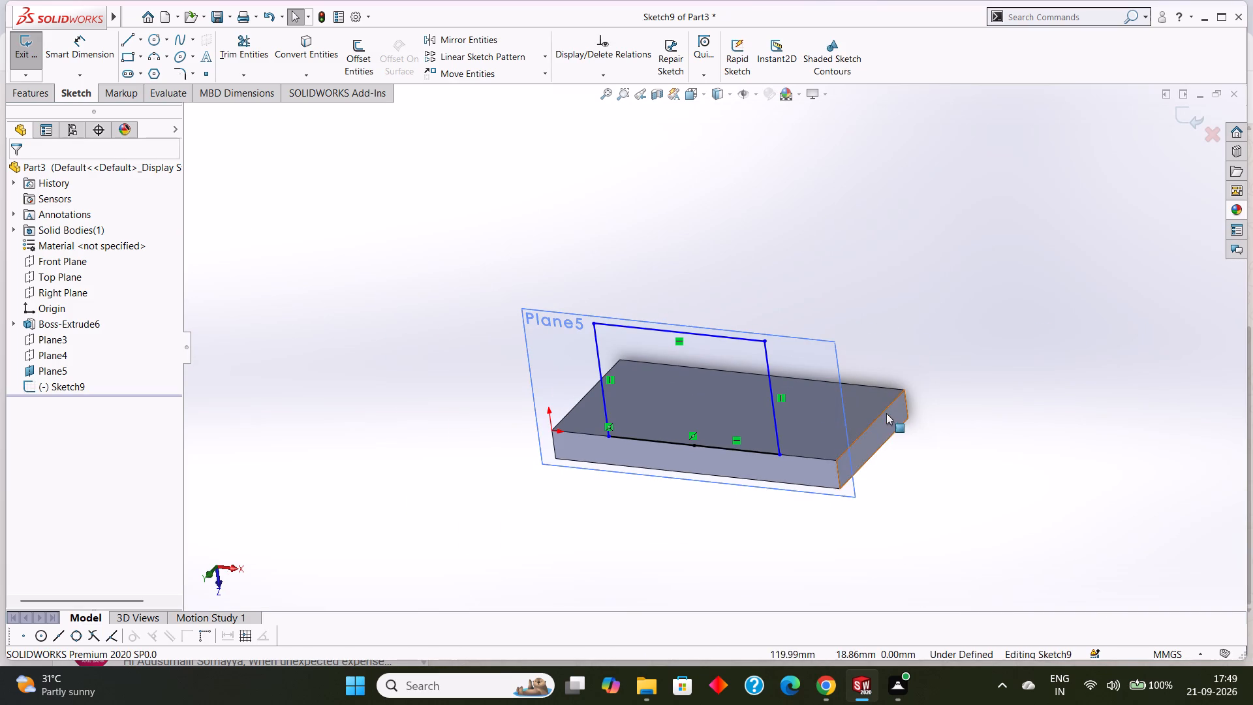
middle_click_drag(937, 429, 964, 388)
scroll(964, 388, "up", 1)
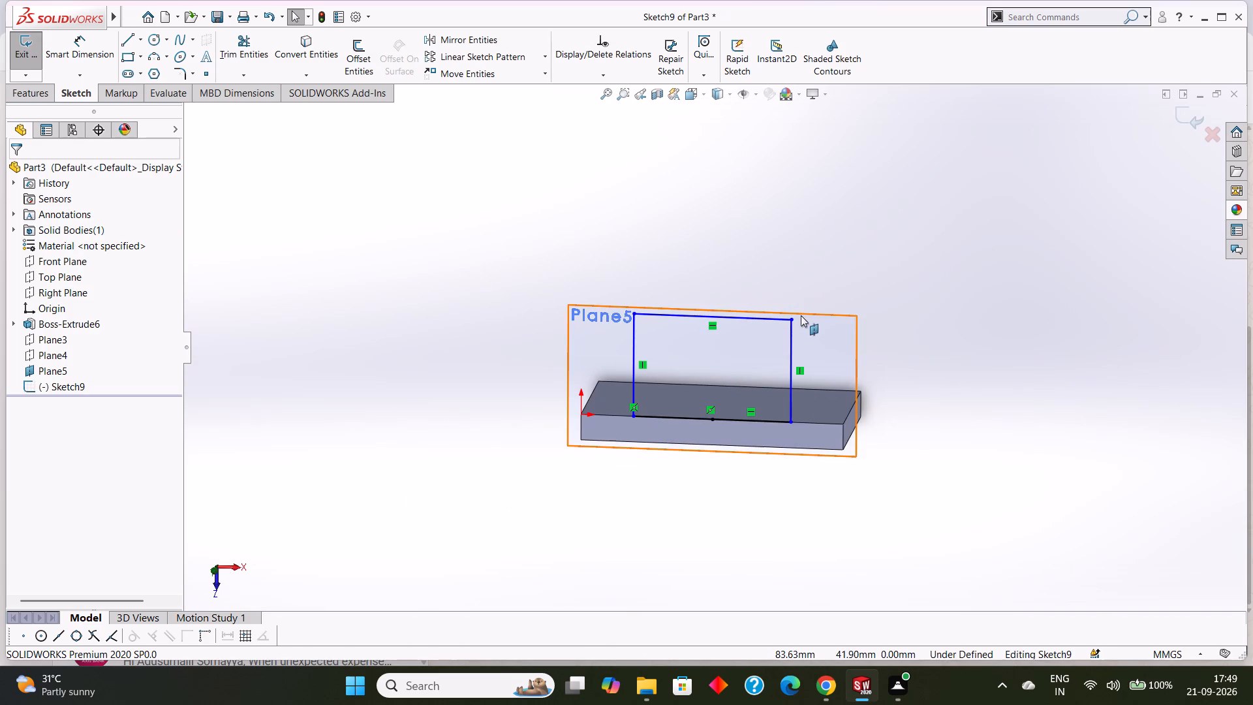
right_click(802, 316)
key("Escape")
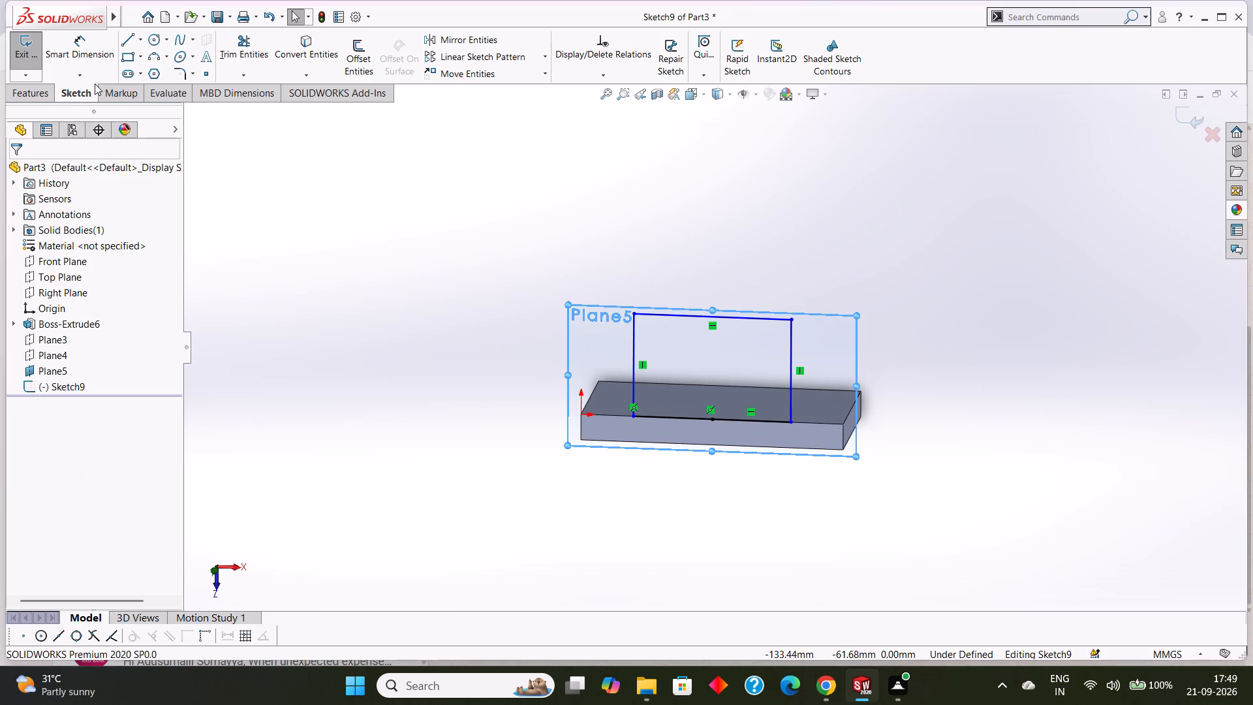
left_click(65, 364)
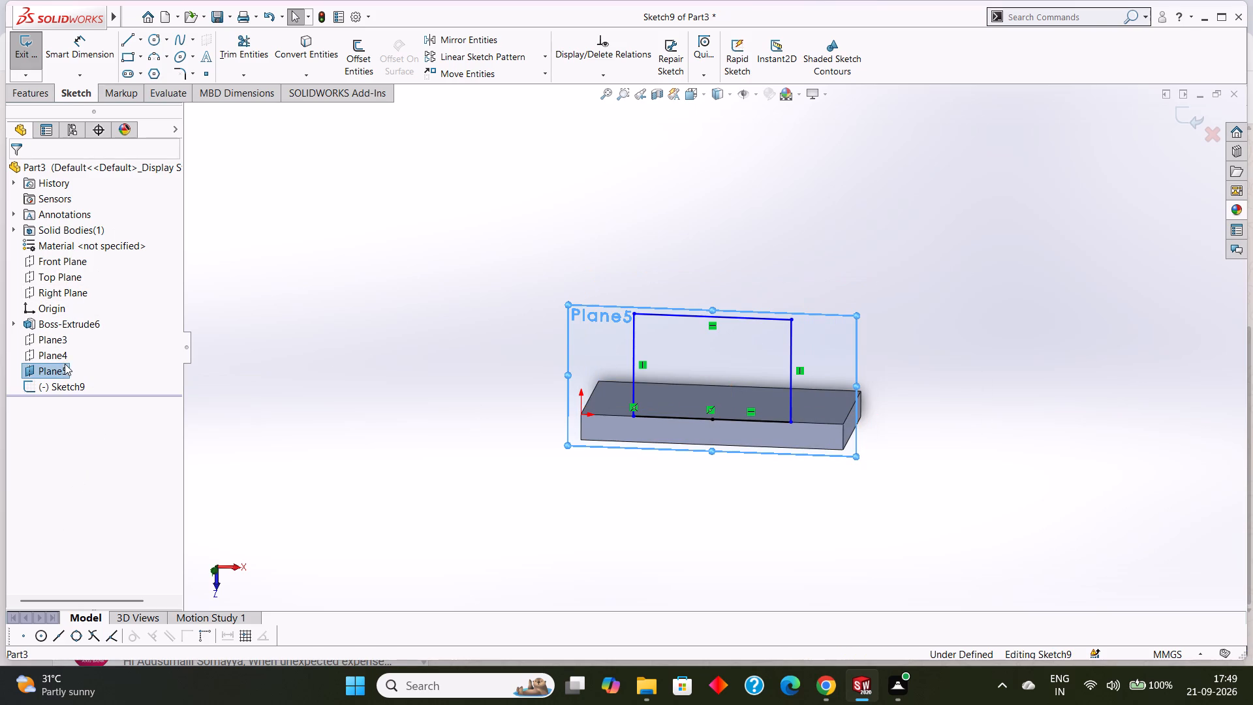
left_click(98, 345)
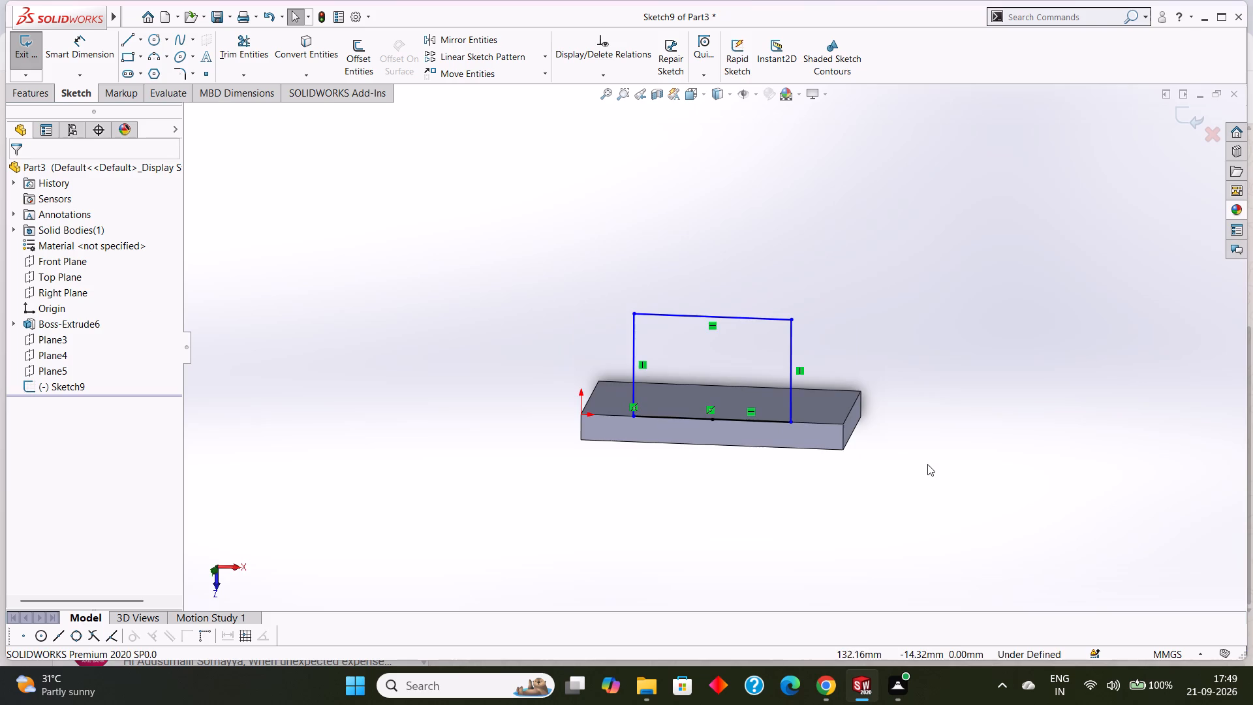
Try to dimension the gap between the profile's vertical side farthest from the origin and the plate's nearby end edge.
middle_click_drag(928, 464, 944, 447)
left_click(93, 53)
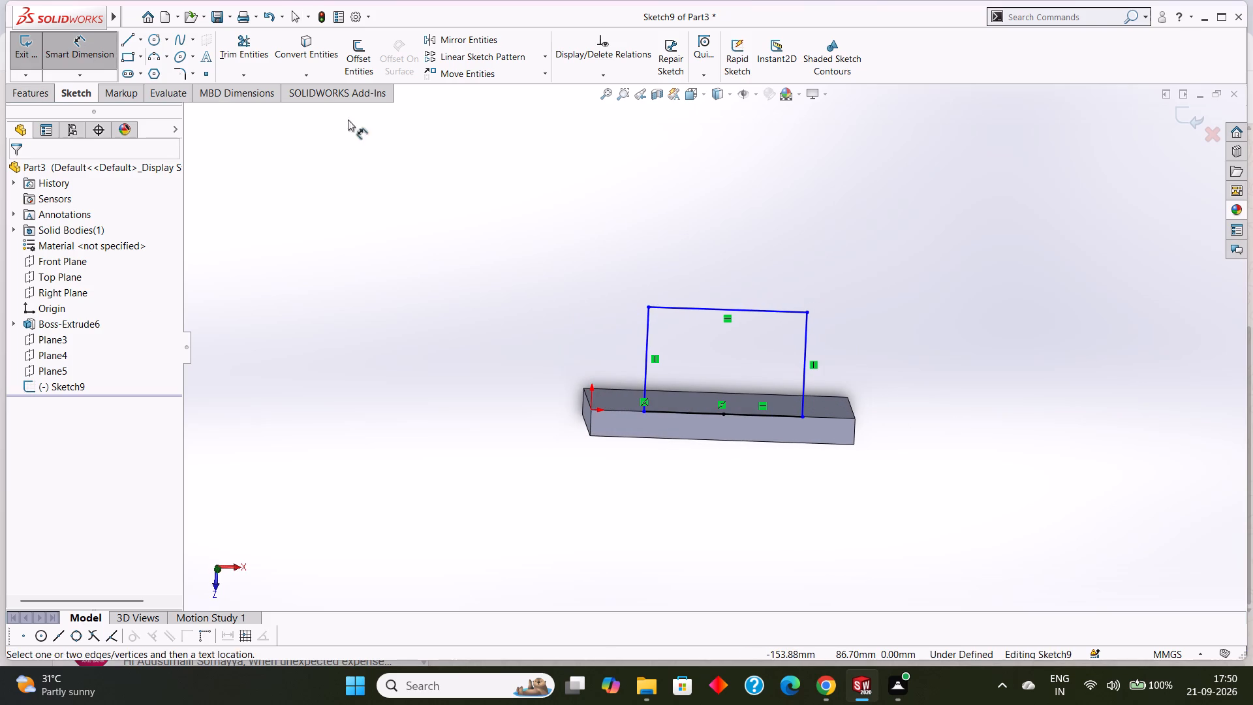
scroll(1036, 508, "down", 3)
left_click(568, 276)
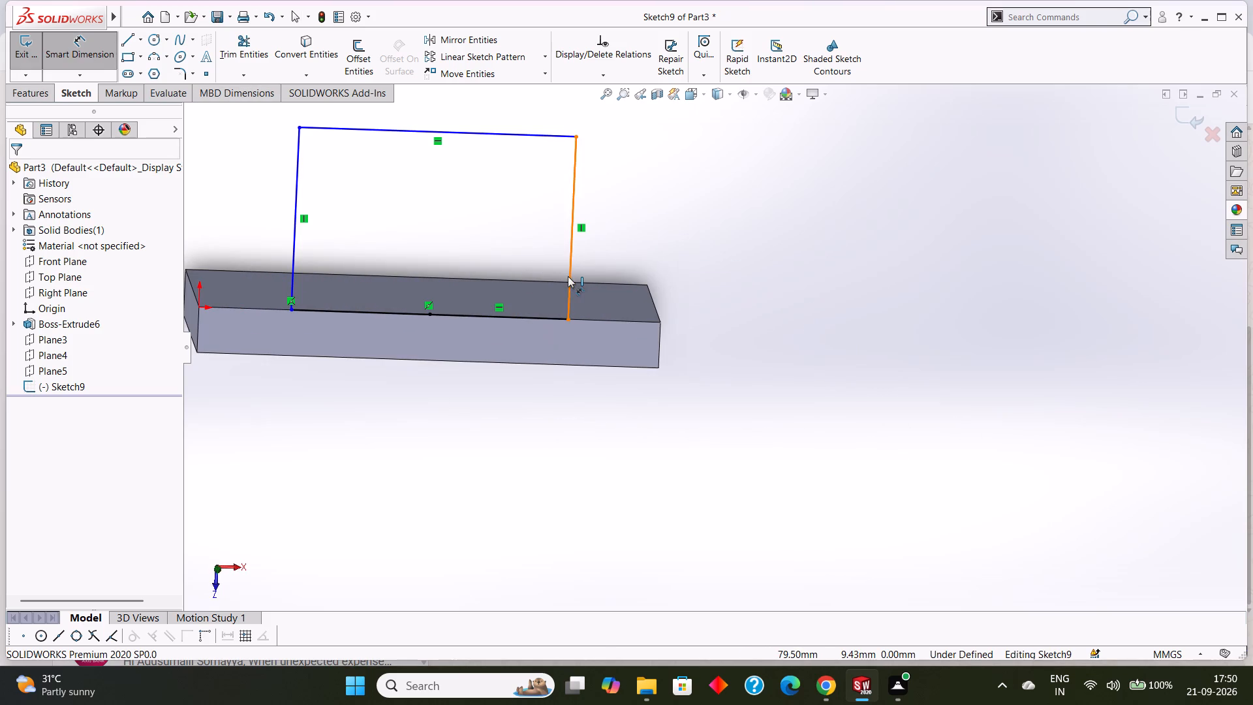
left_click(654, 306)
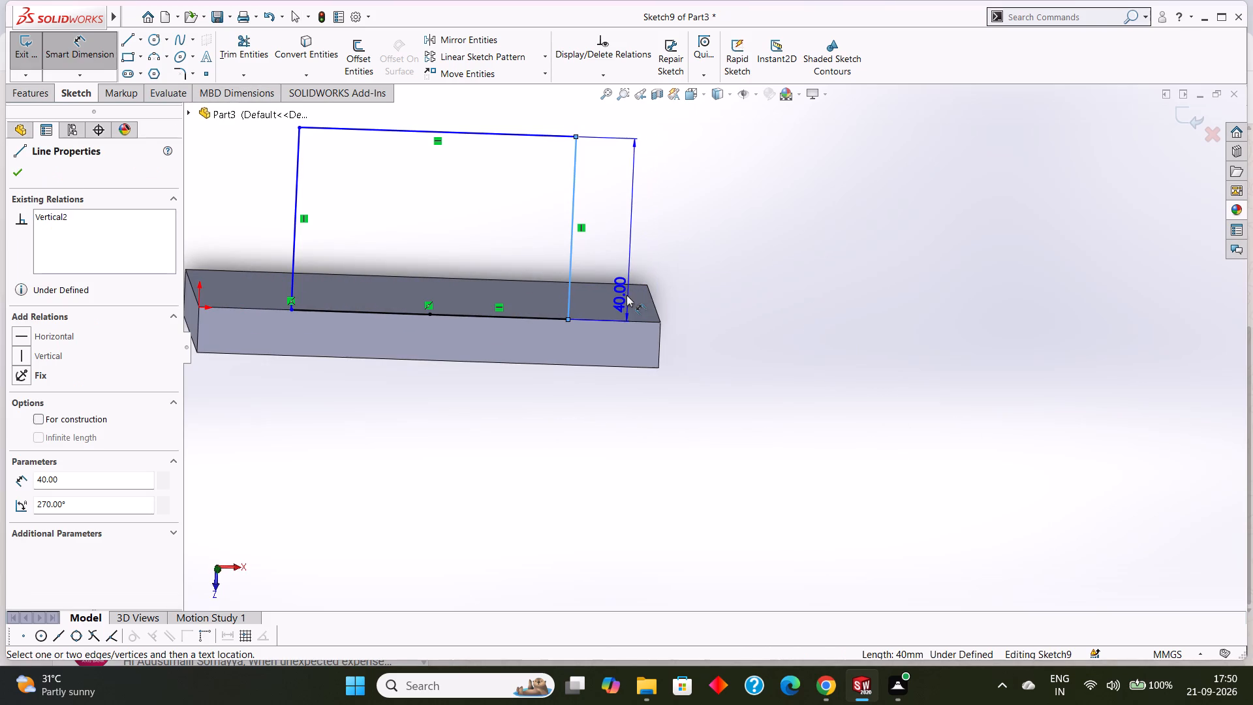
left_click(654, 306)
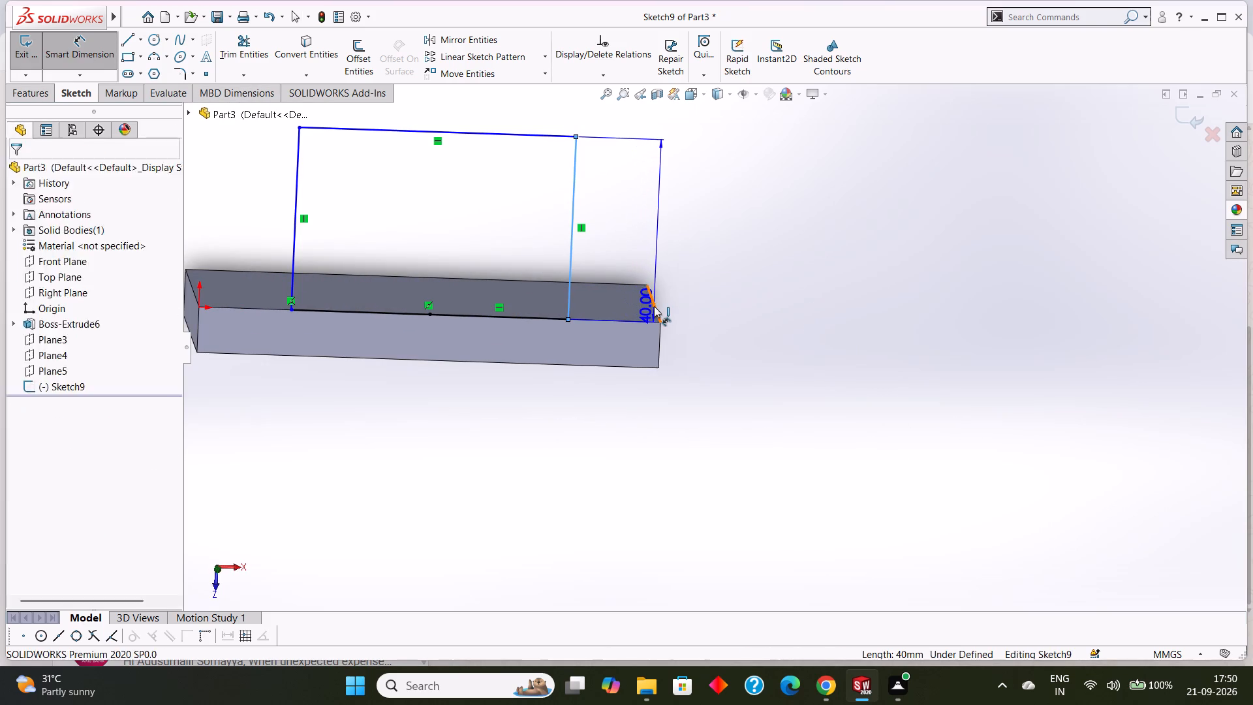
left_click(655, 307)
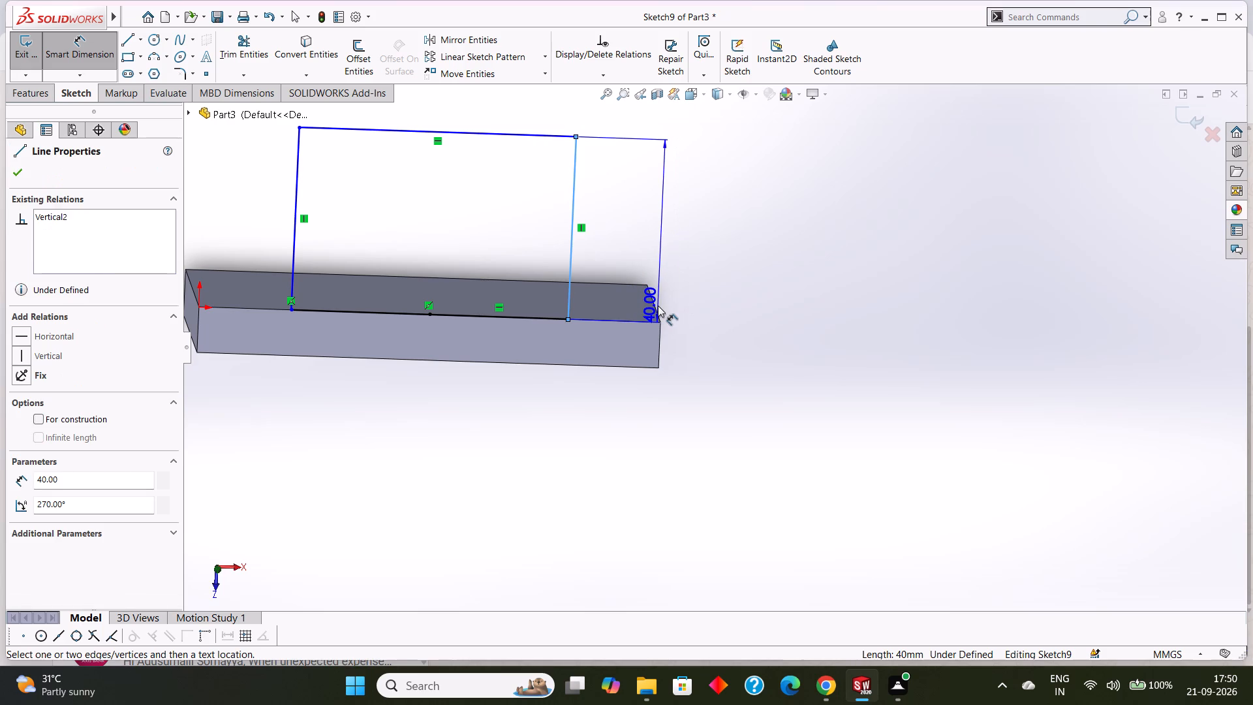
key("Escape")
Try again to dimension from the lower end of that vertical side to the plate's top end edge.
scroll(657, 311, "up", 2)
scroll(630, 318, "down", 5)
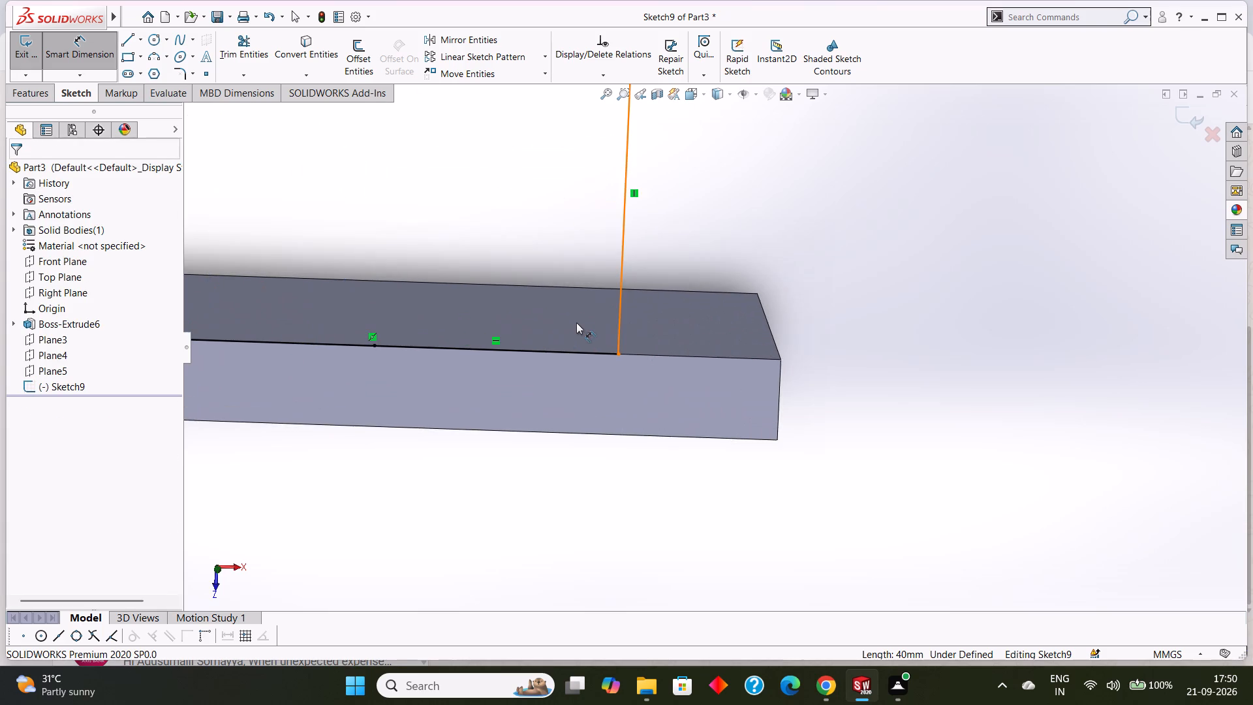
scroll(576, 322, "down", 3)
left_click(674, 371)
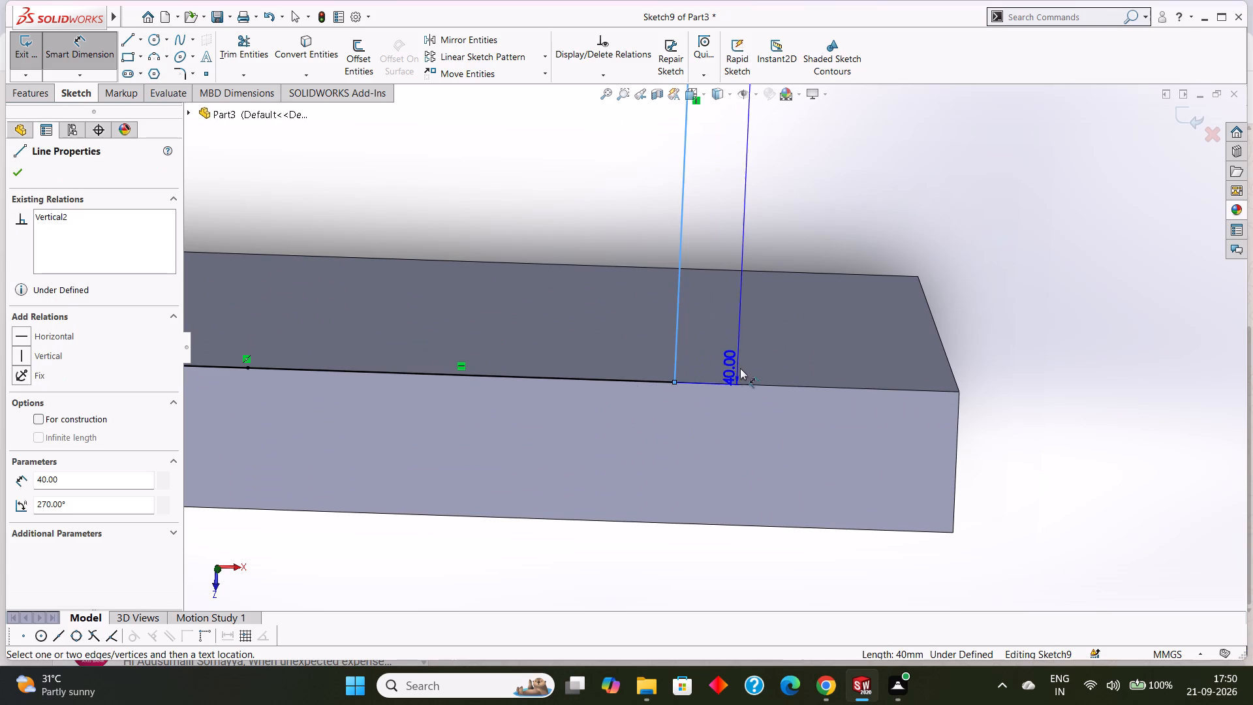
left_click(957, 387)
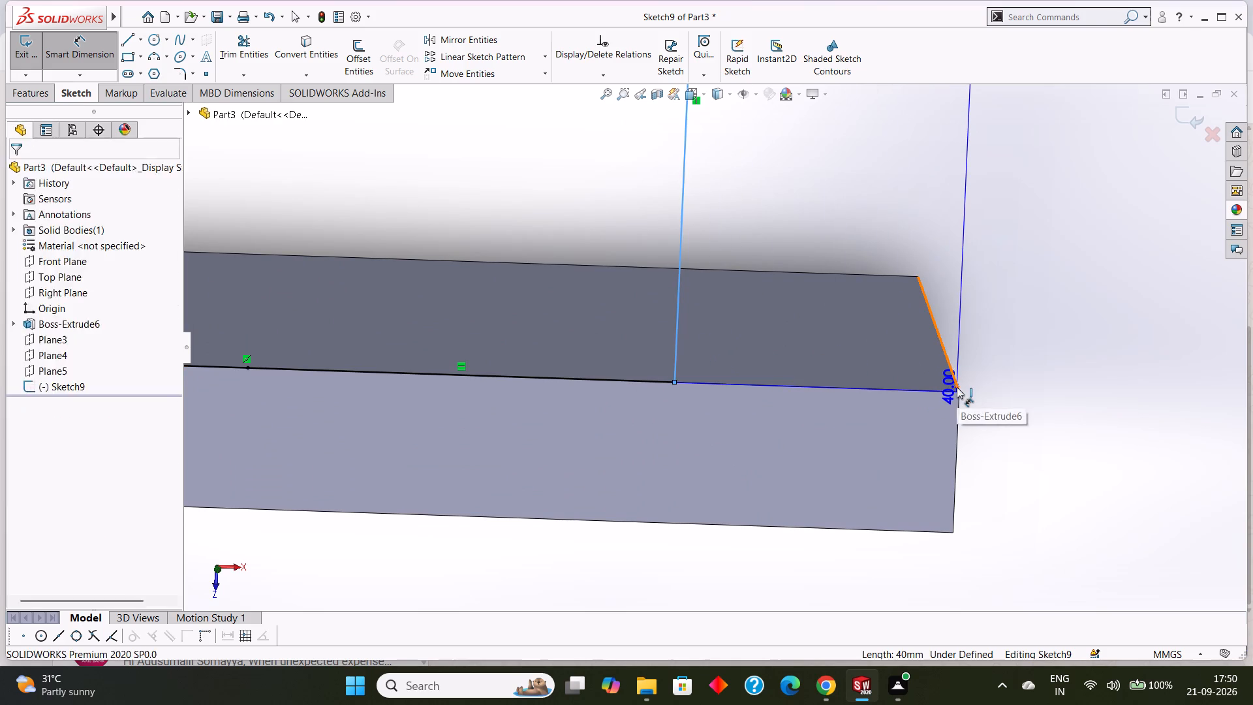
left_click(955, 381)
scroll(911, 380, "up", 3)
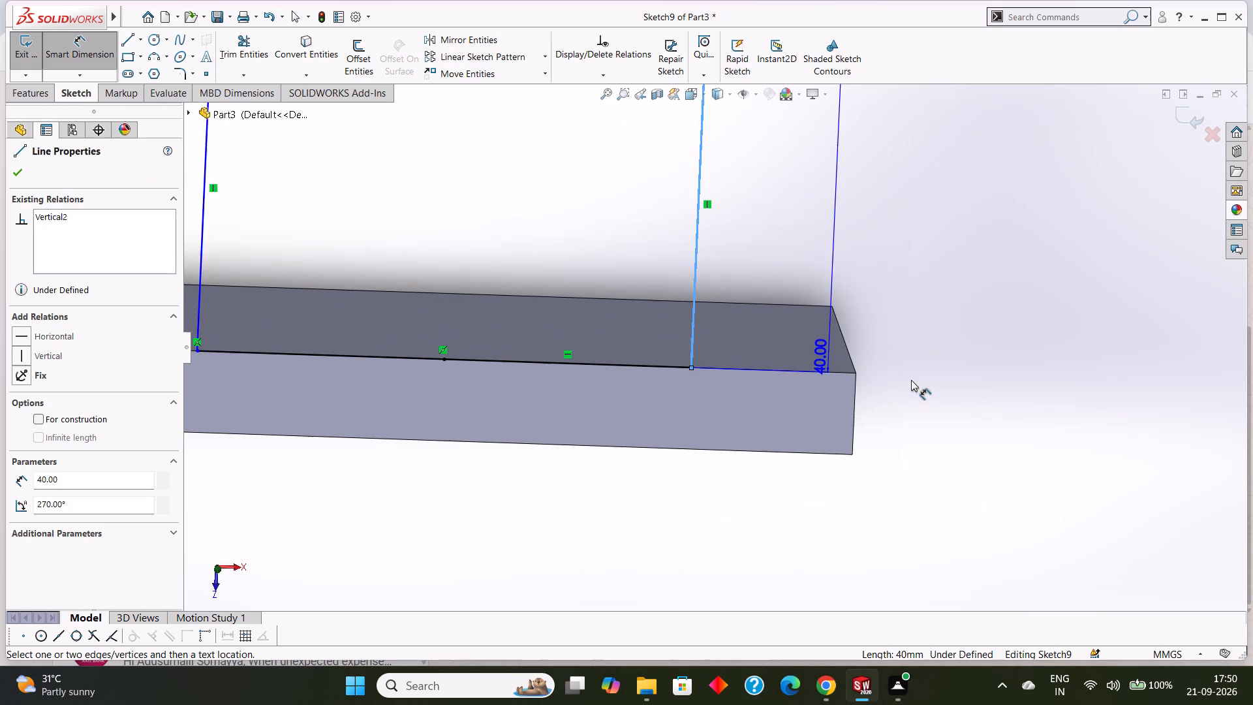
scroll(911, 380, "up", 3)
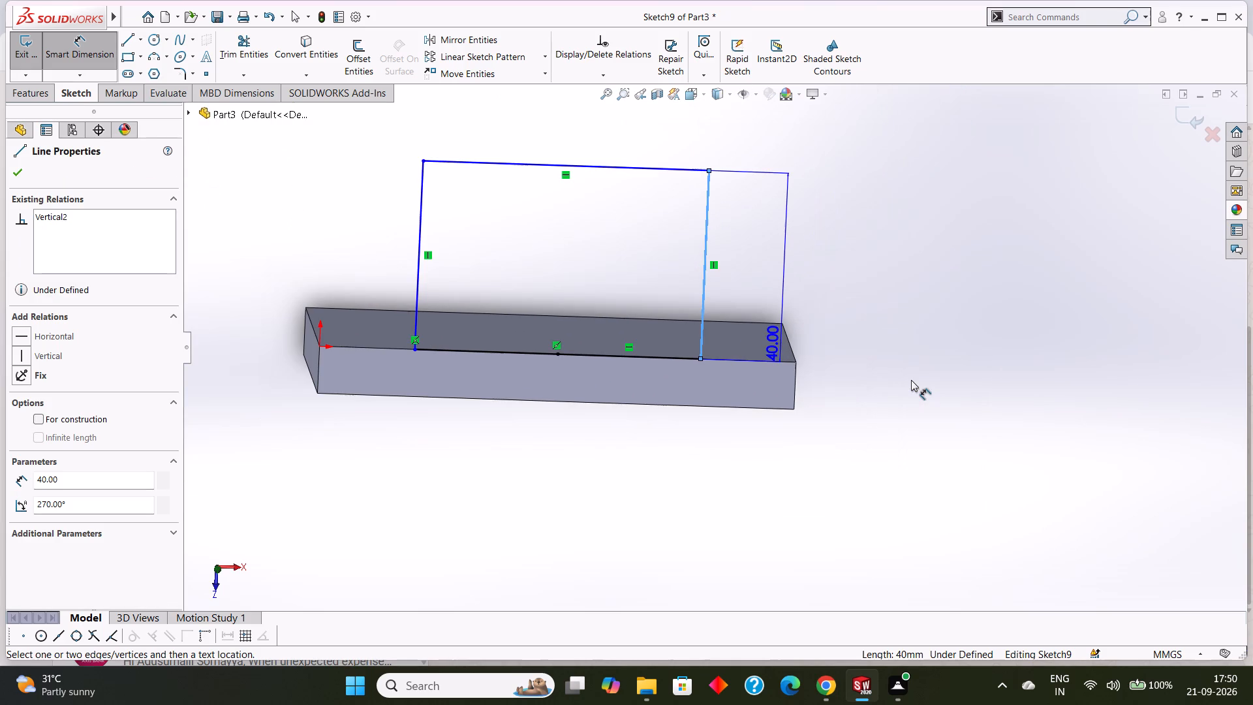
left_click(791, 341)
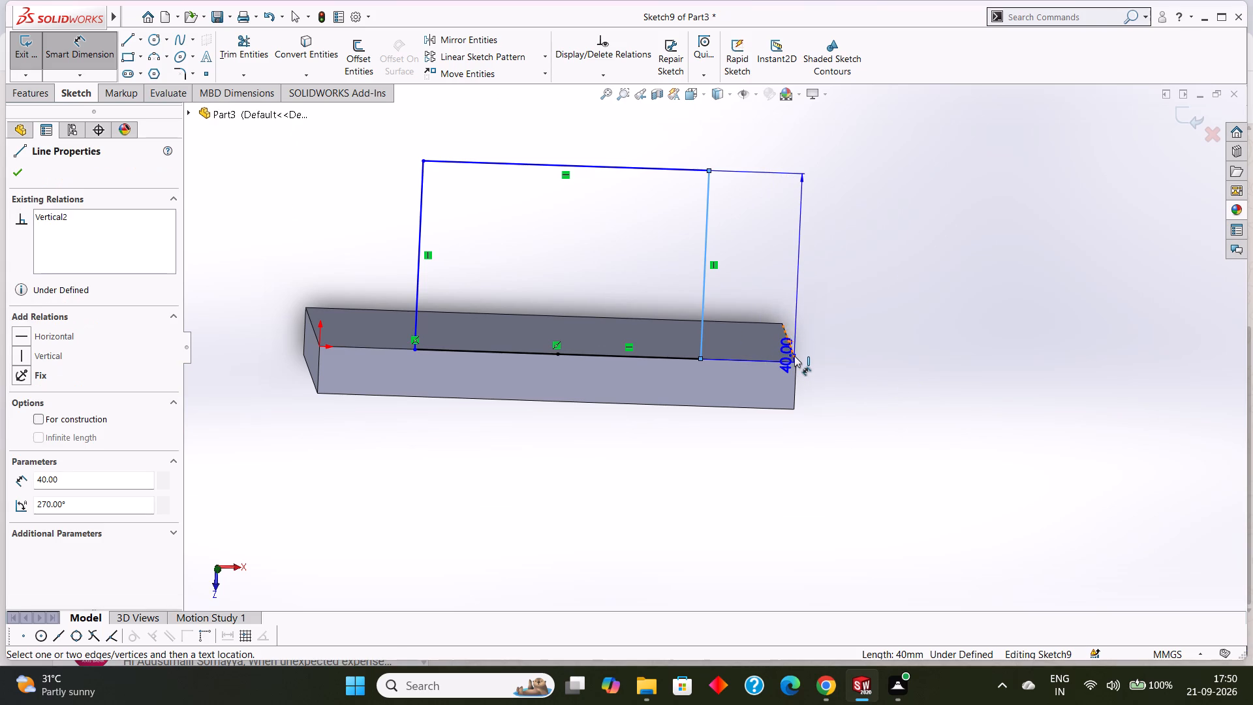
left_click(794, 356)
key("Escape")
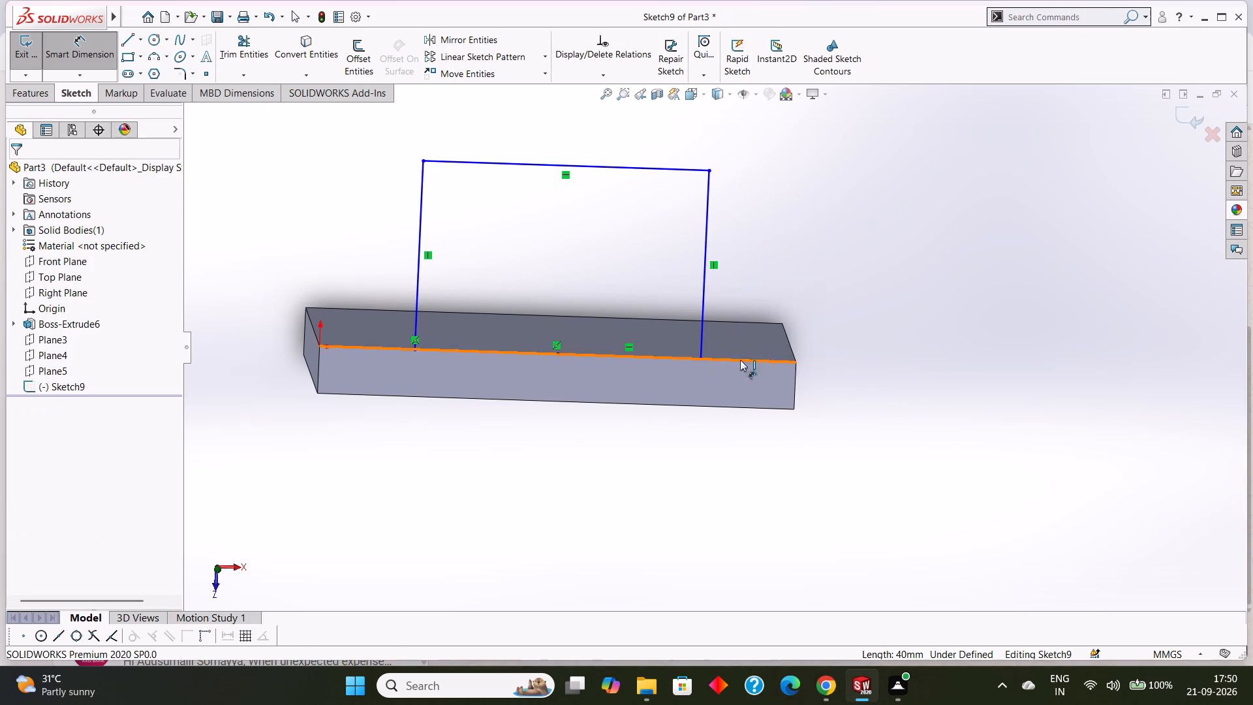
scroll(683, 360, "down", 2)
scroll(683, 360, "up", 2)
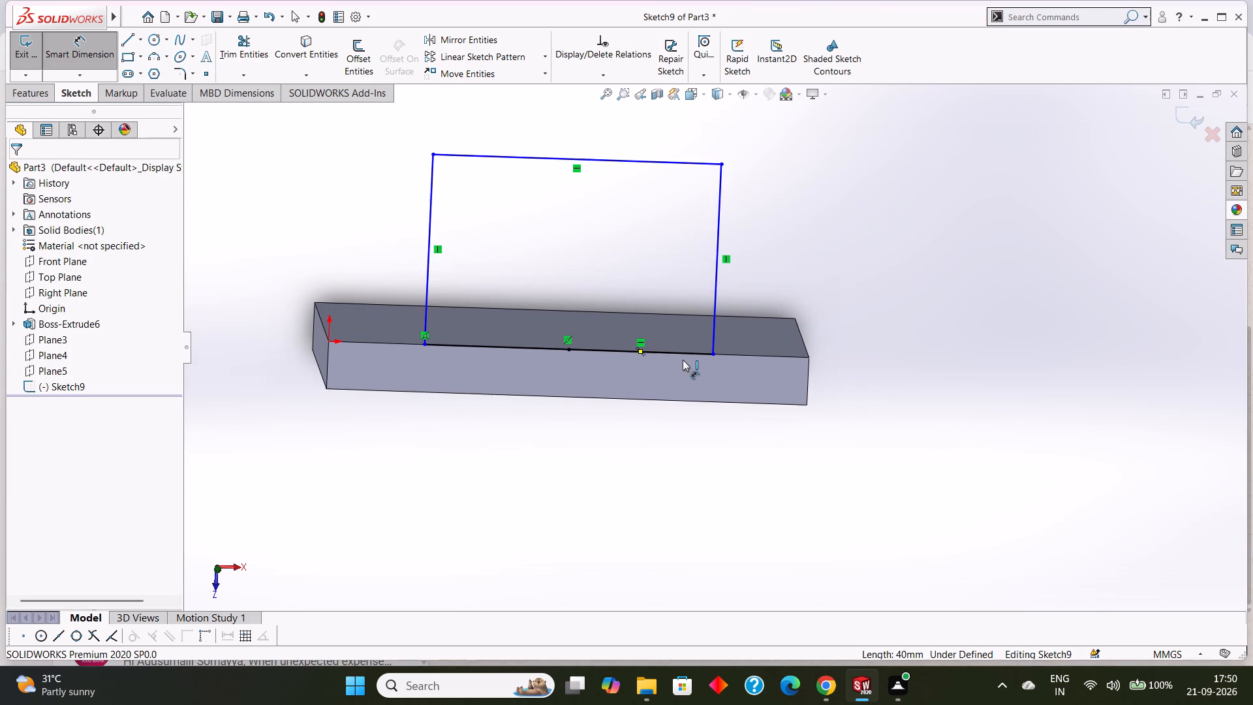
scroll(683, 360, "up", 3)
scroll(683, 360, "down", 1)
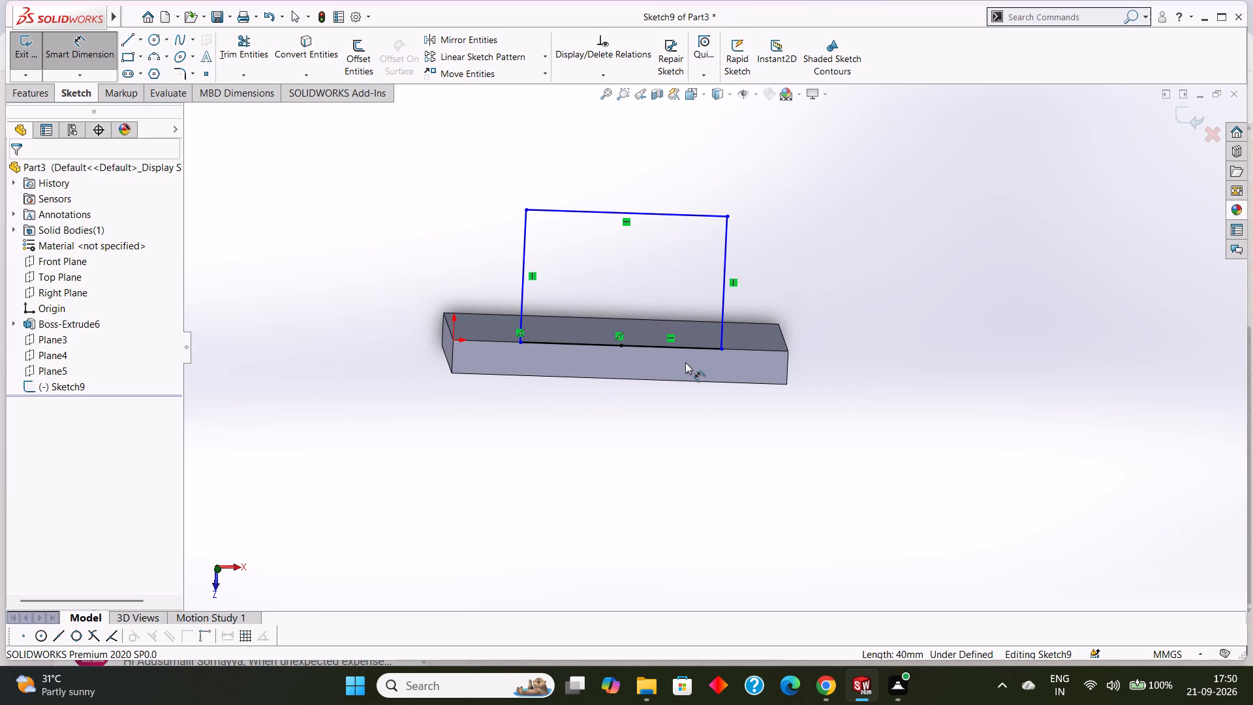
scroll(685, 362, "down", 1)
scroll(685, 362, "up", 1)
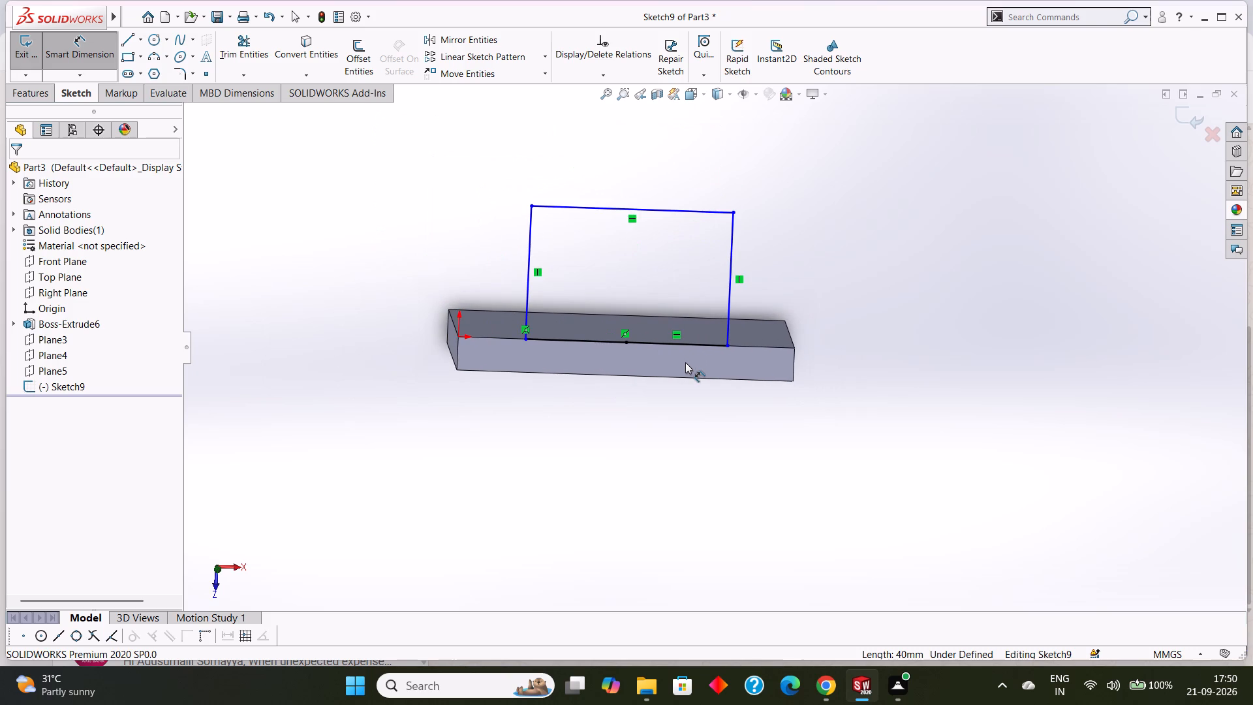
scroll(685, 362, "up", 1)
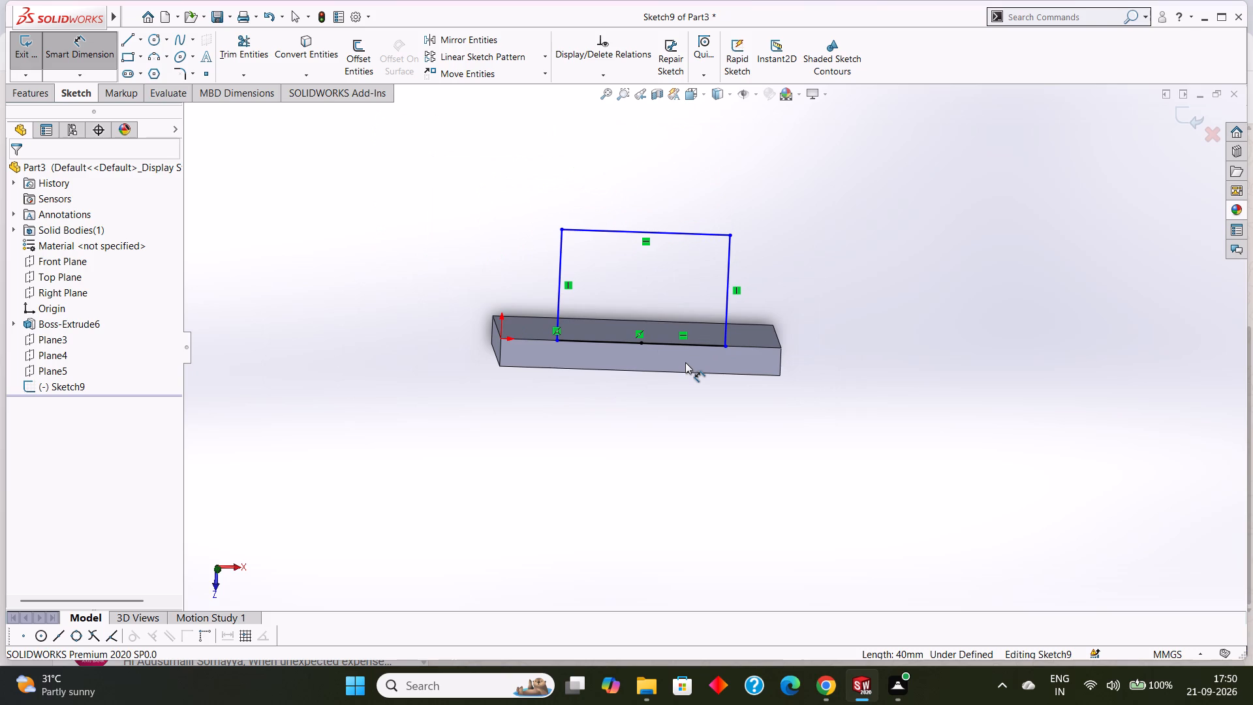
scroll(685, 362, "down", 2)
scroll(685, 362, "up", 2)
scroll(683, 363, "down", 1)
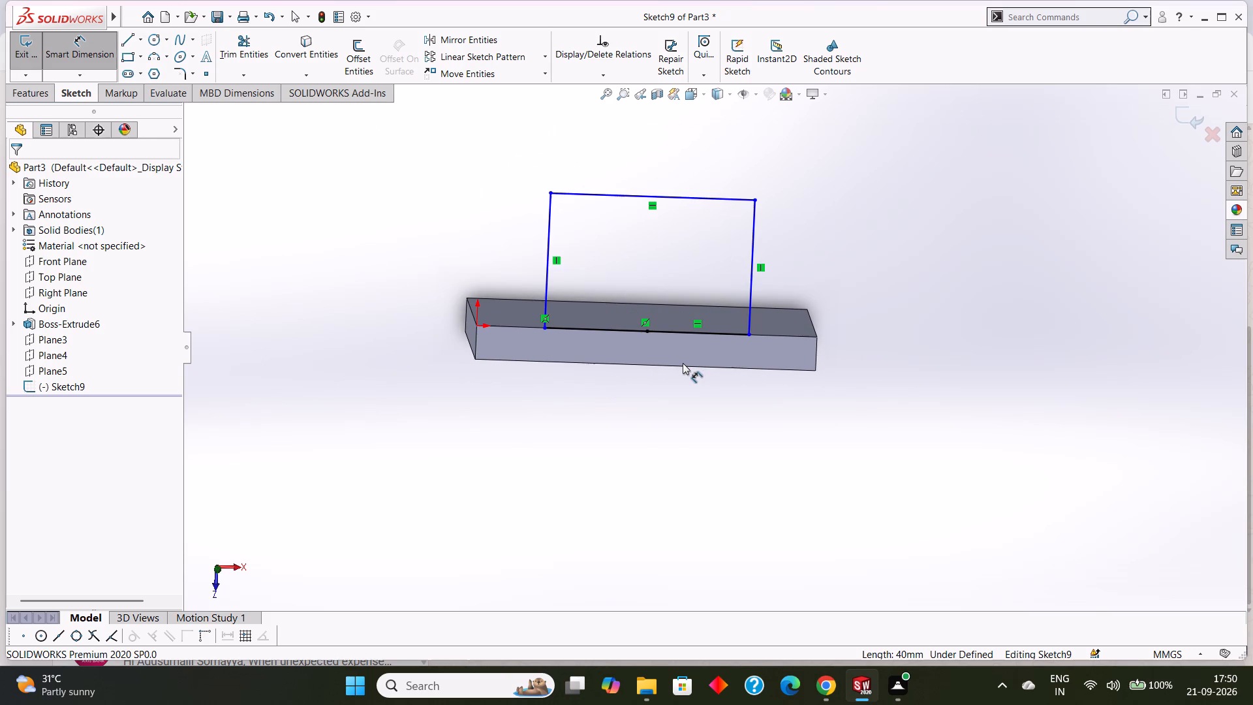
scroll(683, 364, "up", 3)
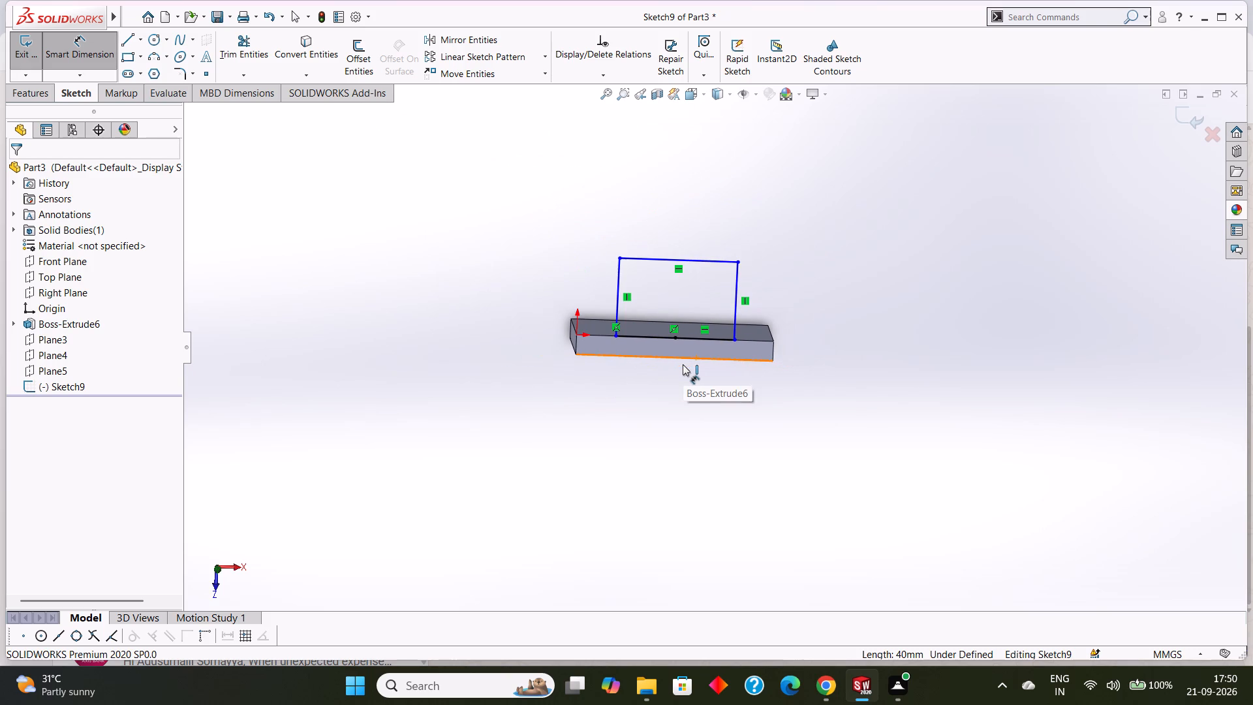
Examine how the open wall profile sits against the plate's edges from several angles.
scroll(754, 339, "down", 4)
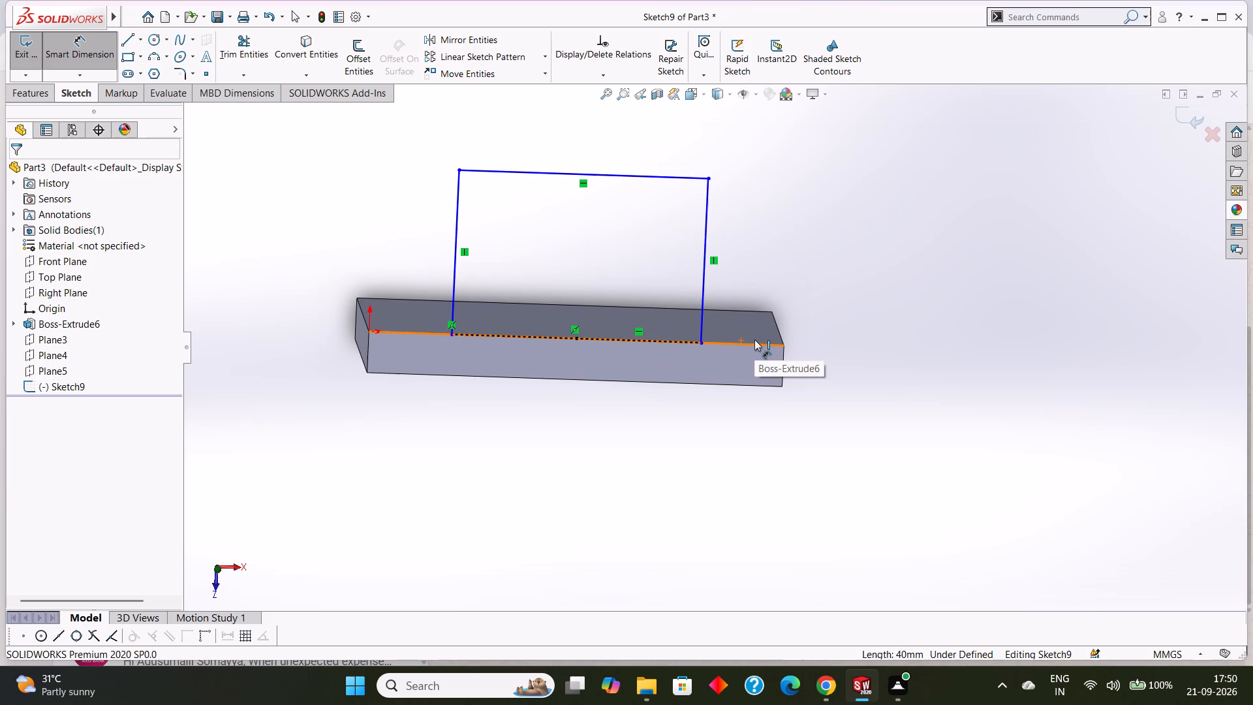
scroll(760, 344, "down", 2)
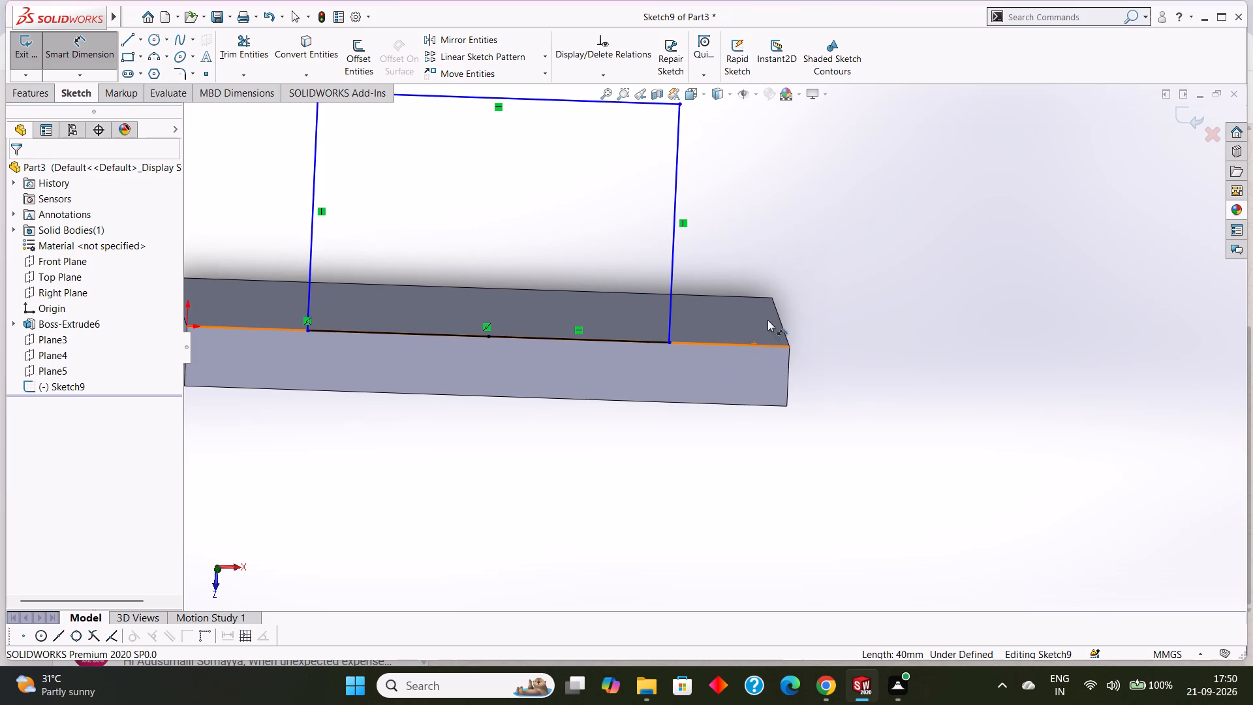
scroll(779, 339, "down", 1)
scroll(755, 343, "up", 2)
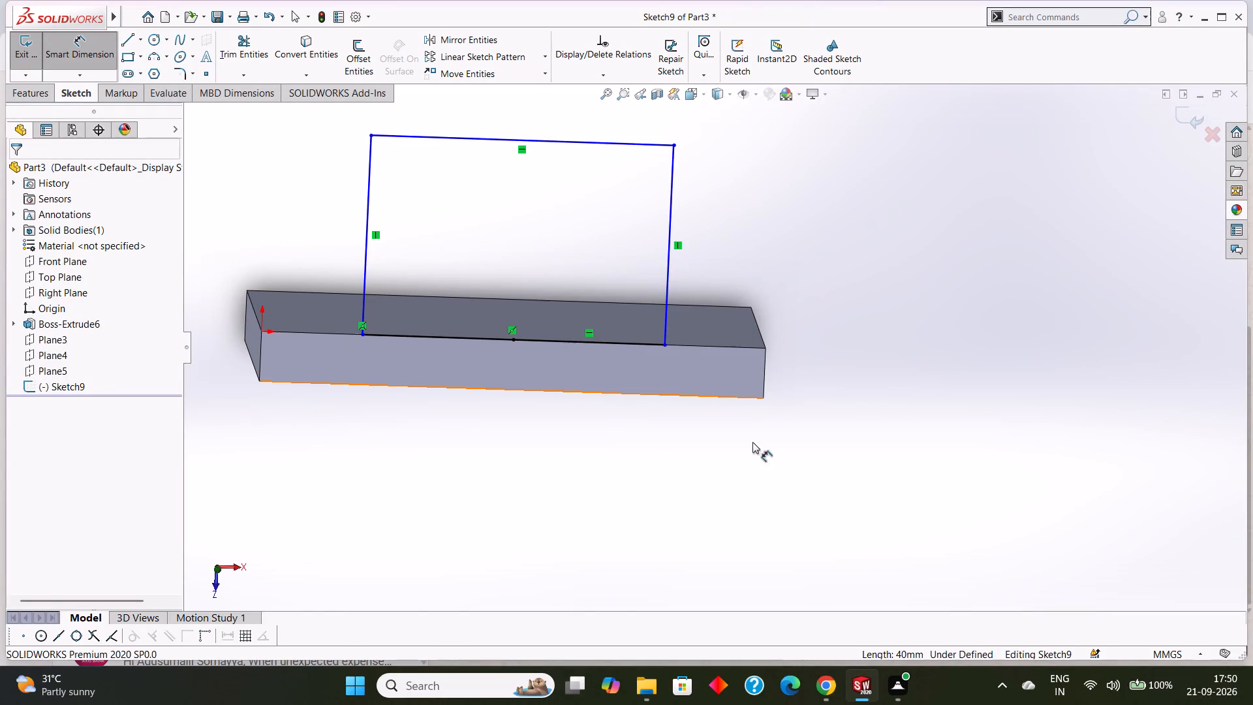
scroll(775, 529, "up", 1)
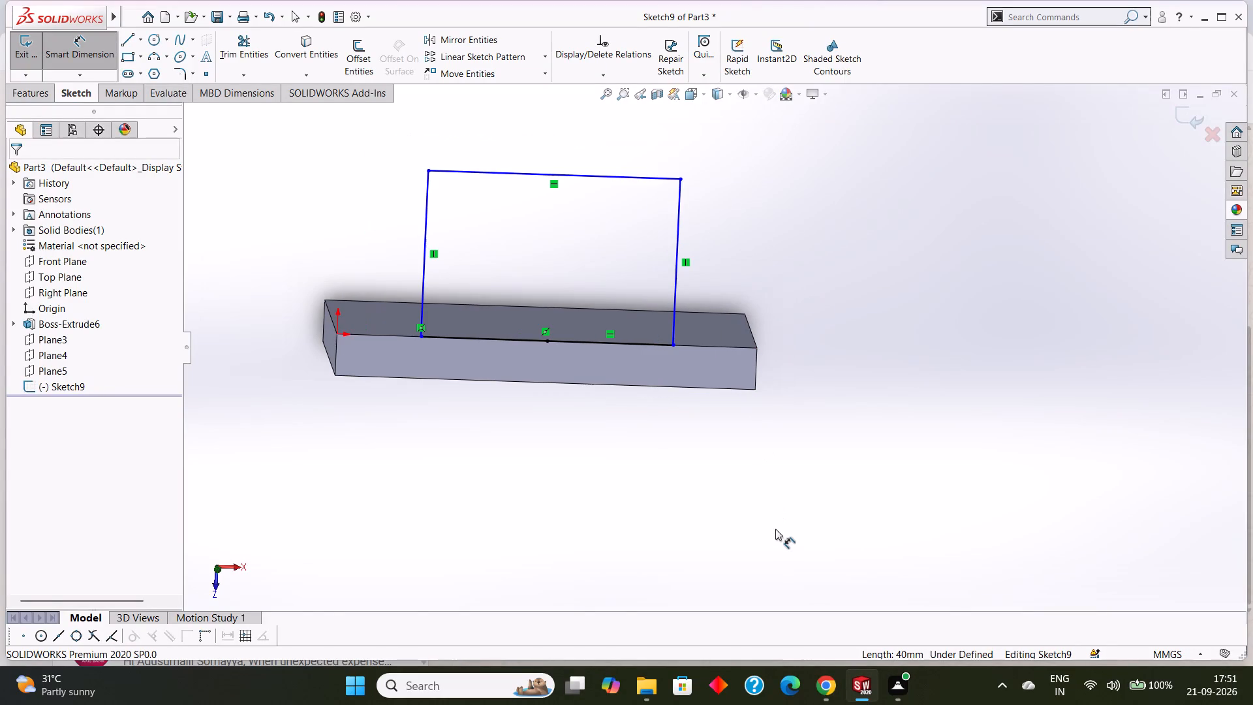
scroll(775, 529, "up", 1)
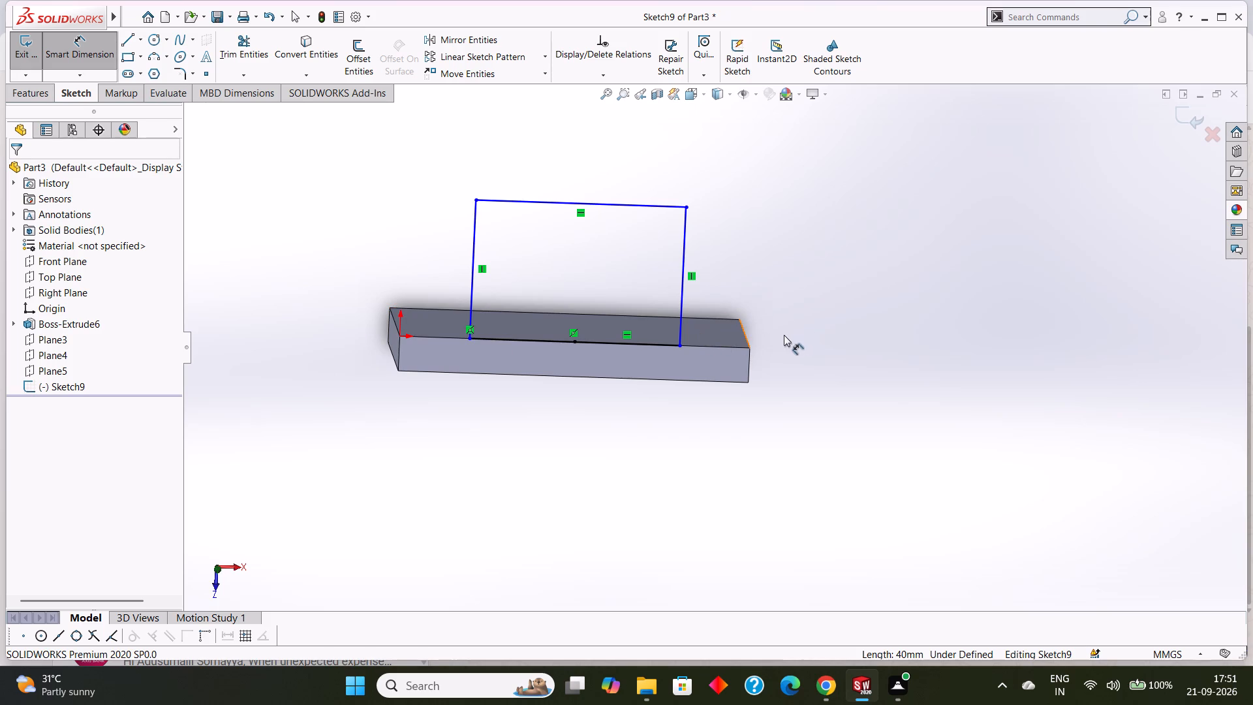
middle_click_drag(811, 348, 672, 415)
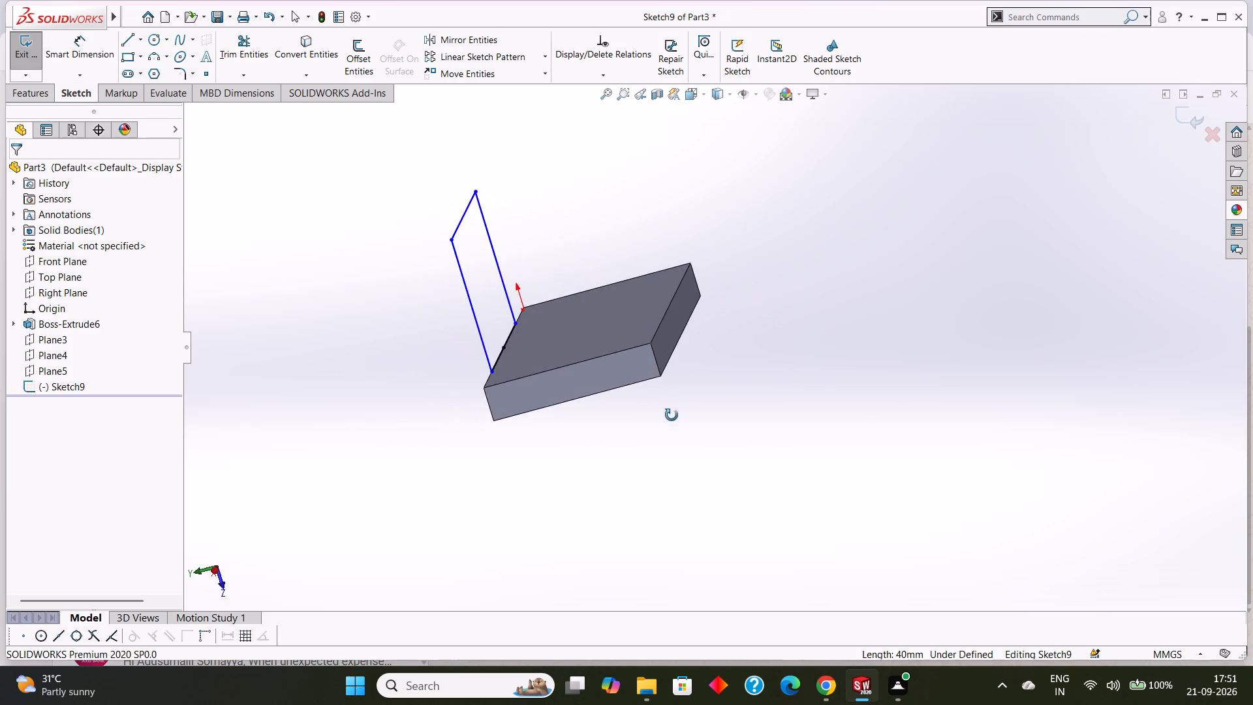
middle_click_drag(672, 415, 672, 424)
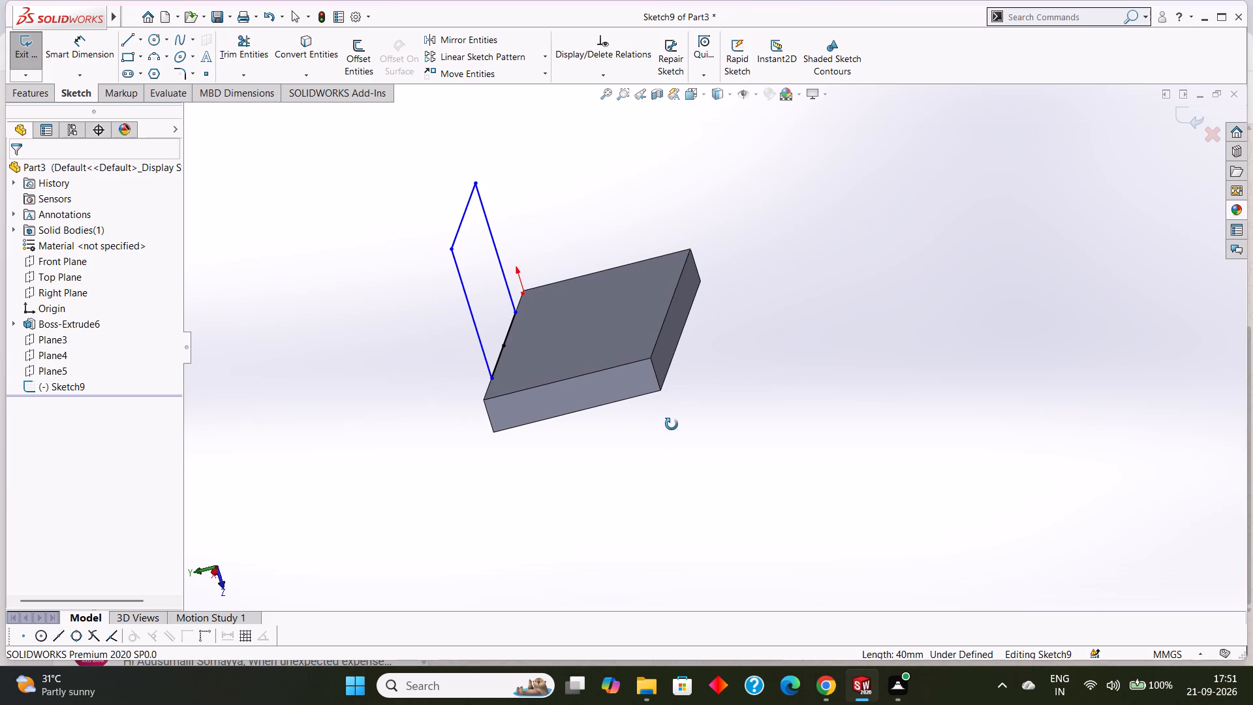
middle_click_drag(672, 424, 670, 420)
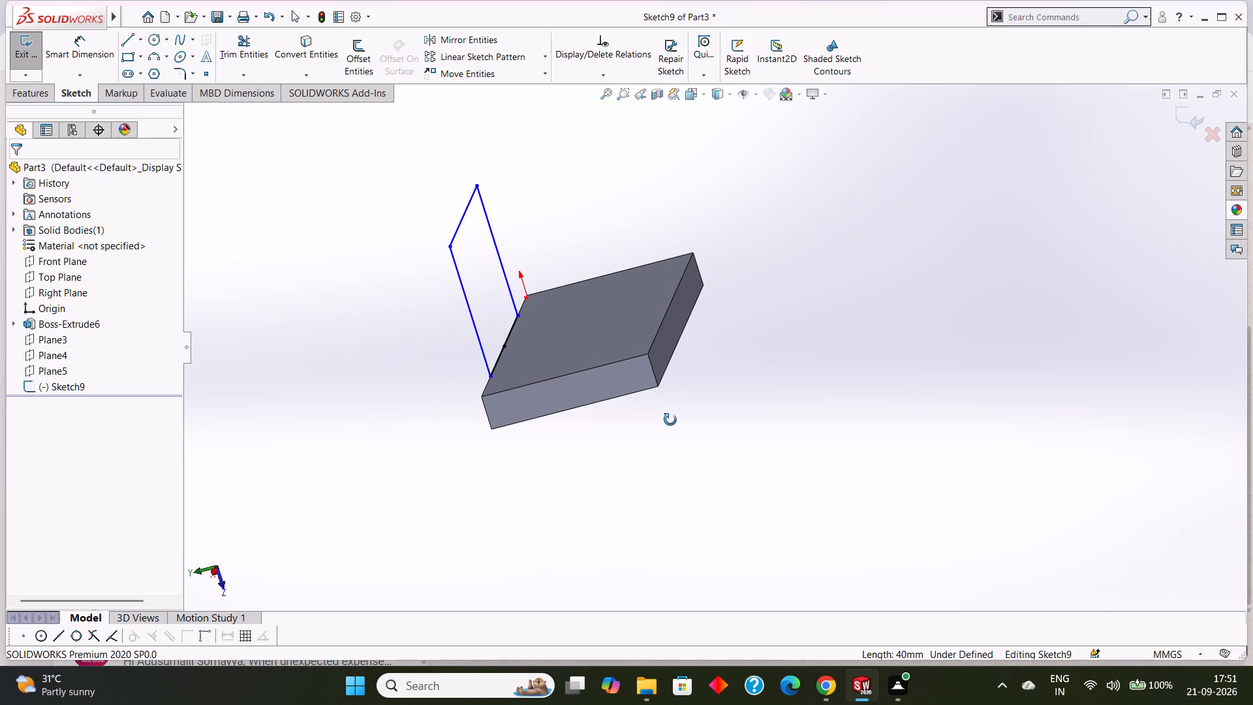
middle_click_drag(670, 420, 685, 424)
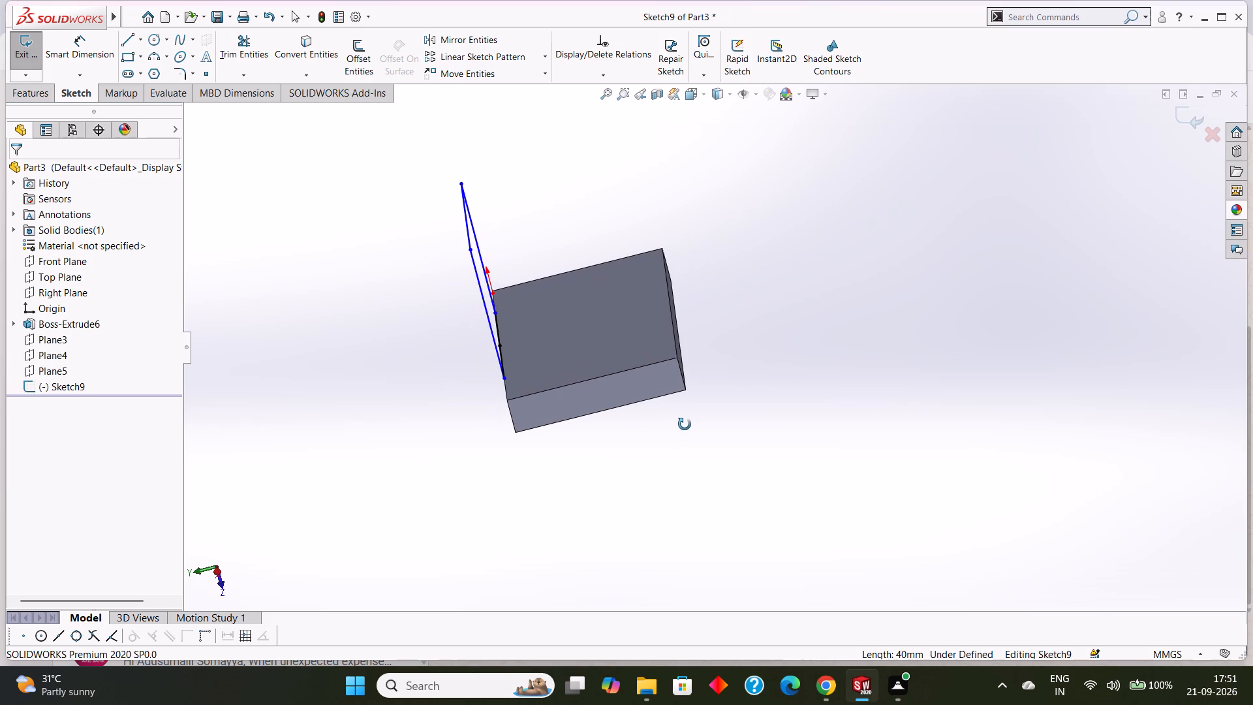
middle_click_drag(685, 424, 685, 424)
middle_click_drag(617, 445, 636, 435)
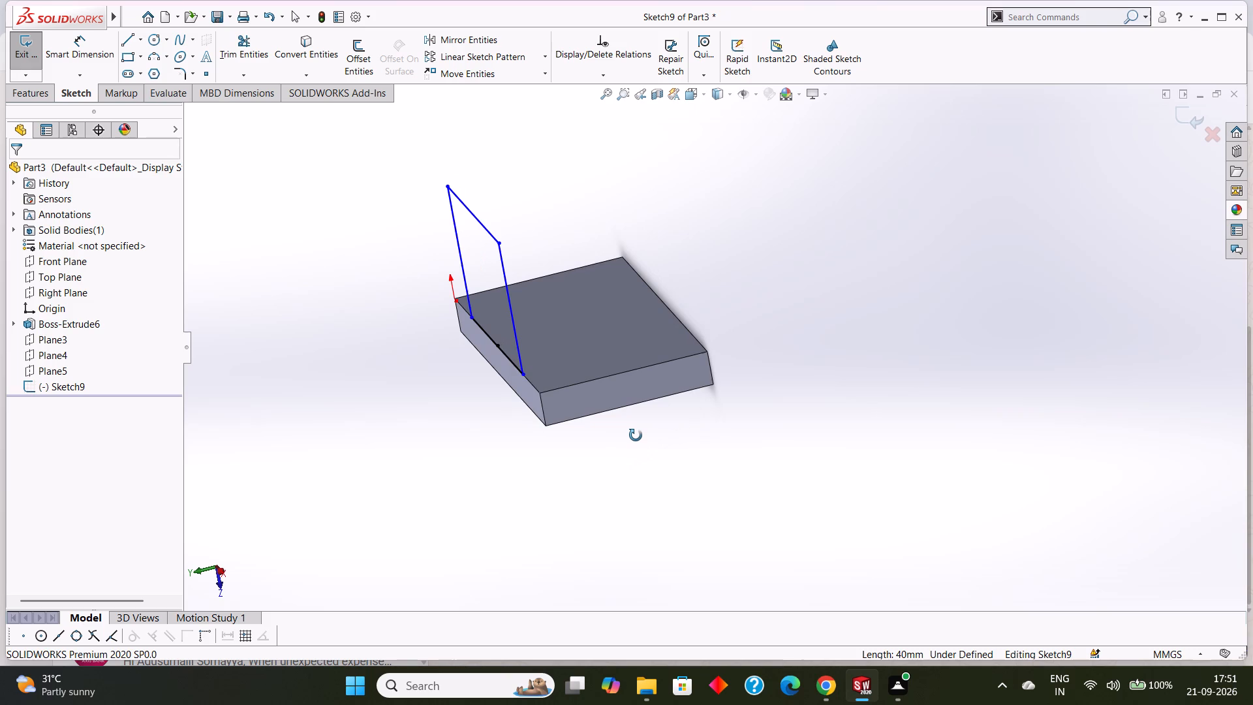
middle_click_drag(636, 435, 632, 435)
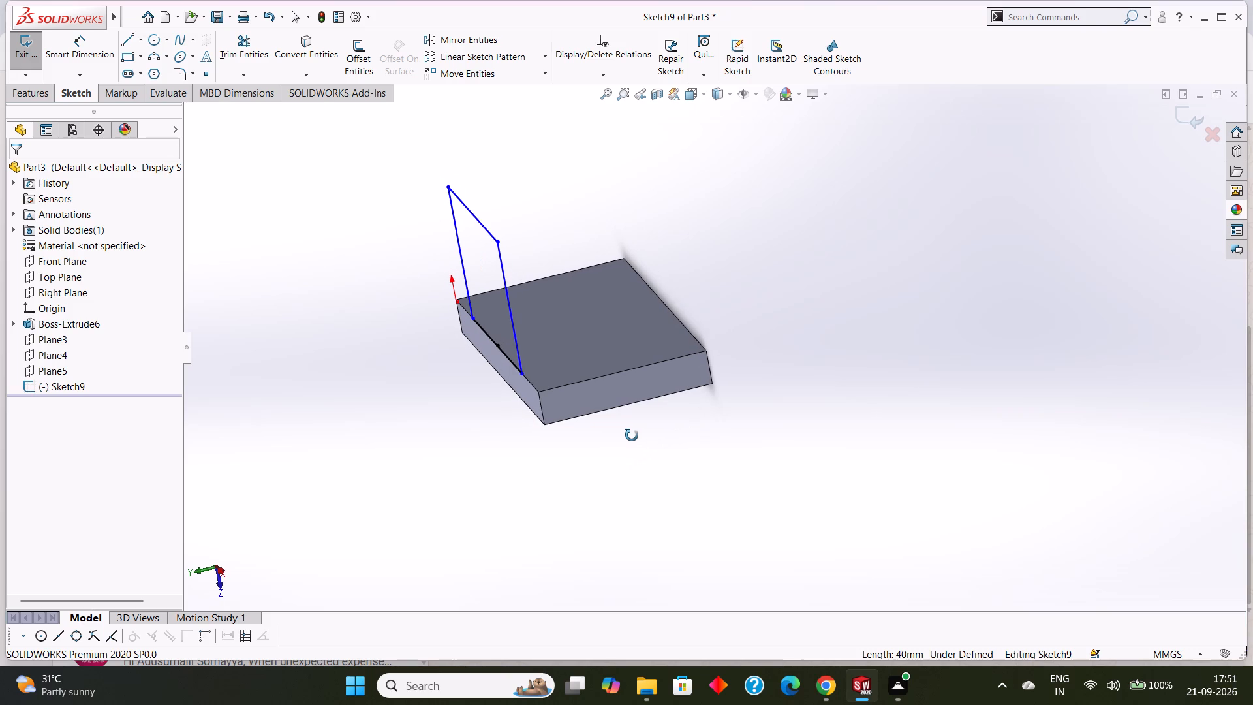
middle_click_drag(632, 435, 631, 436)
middle_click_drag(572, 352, 572, 336)
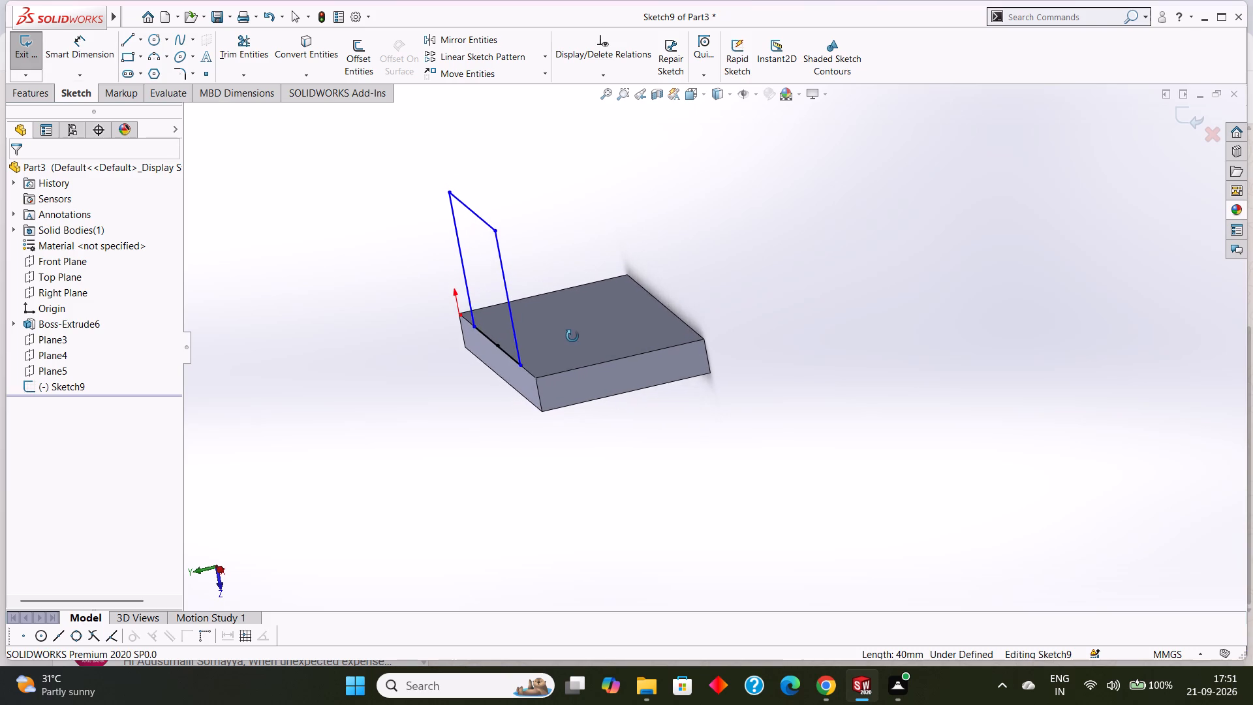
middle_click_drag(572, 336, 564, 341)
scroll(564, 341, "down", 1)
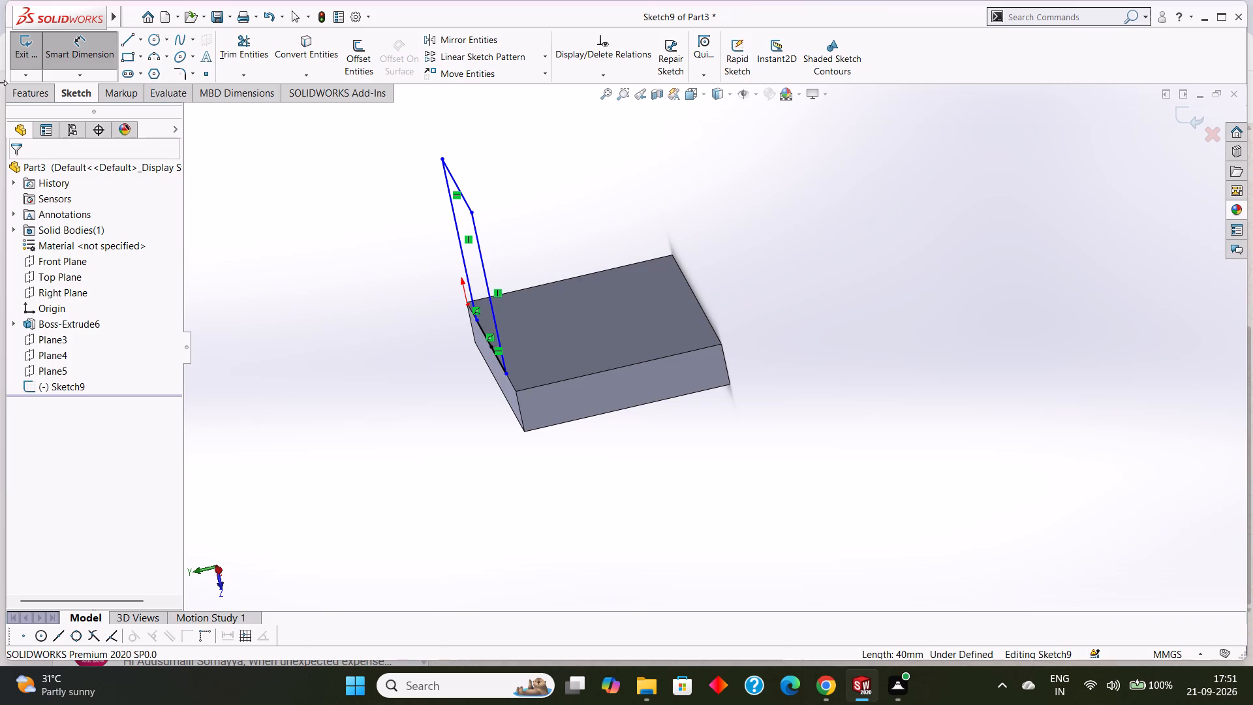
left_click(25, 91)
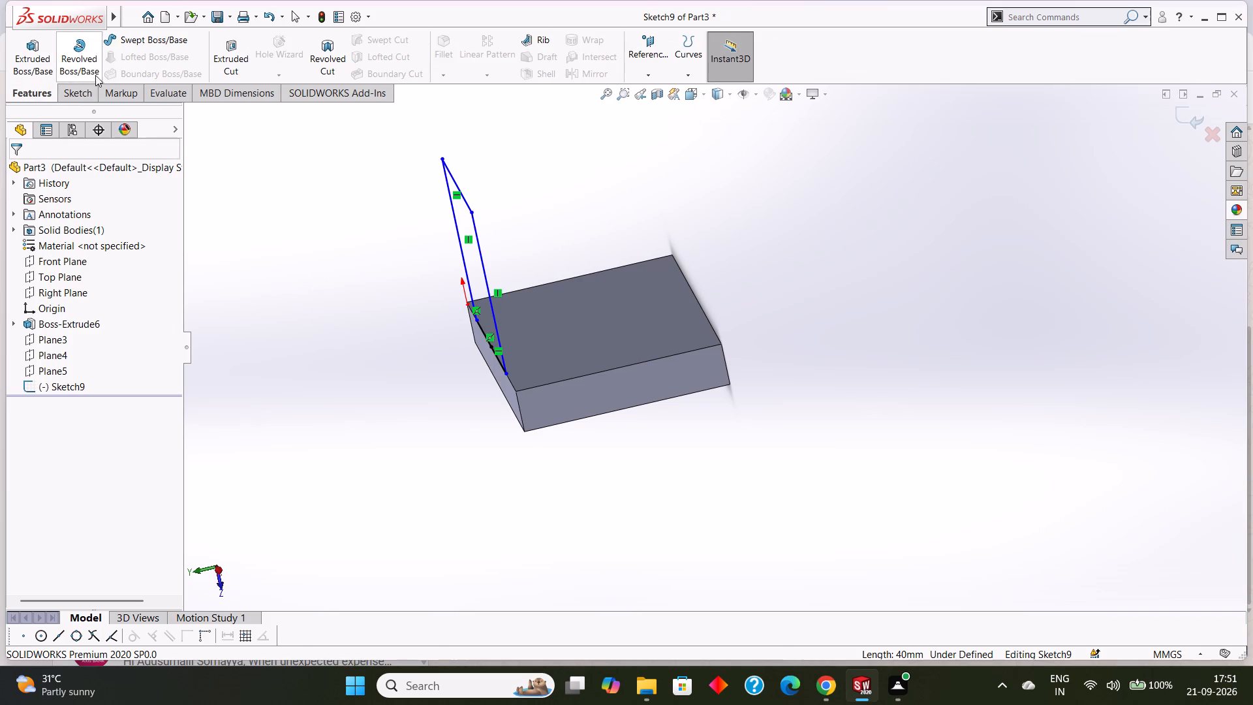
scroll(524, 317, "down", 1)
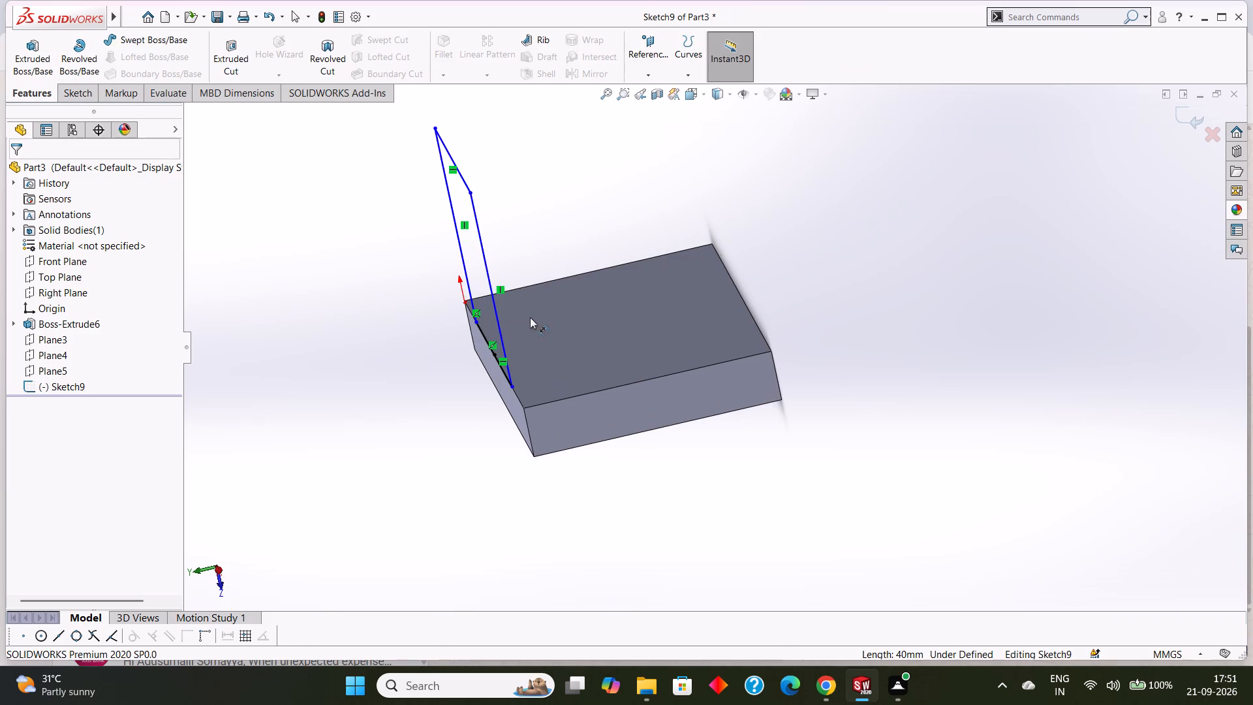
scroll(532, 317, "up", 2)
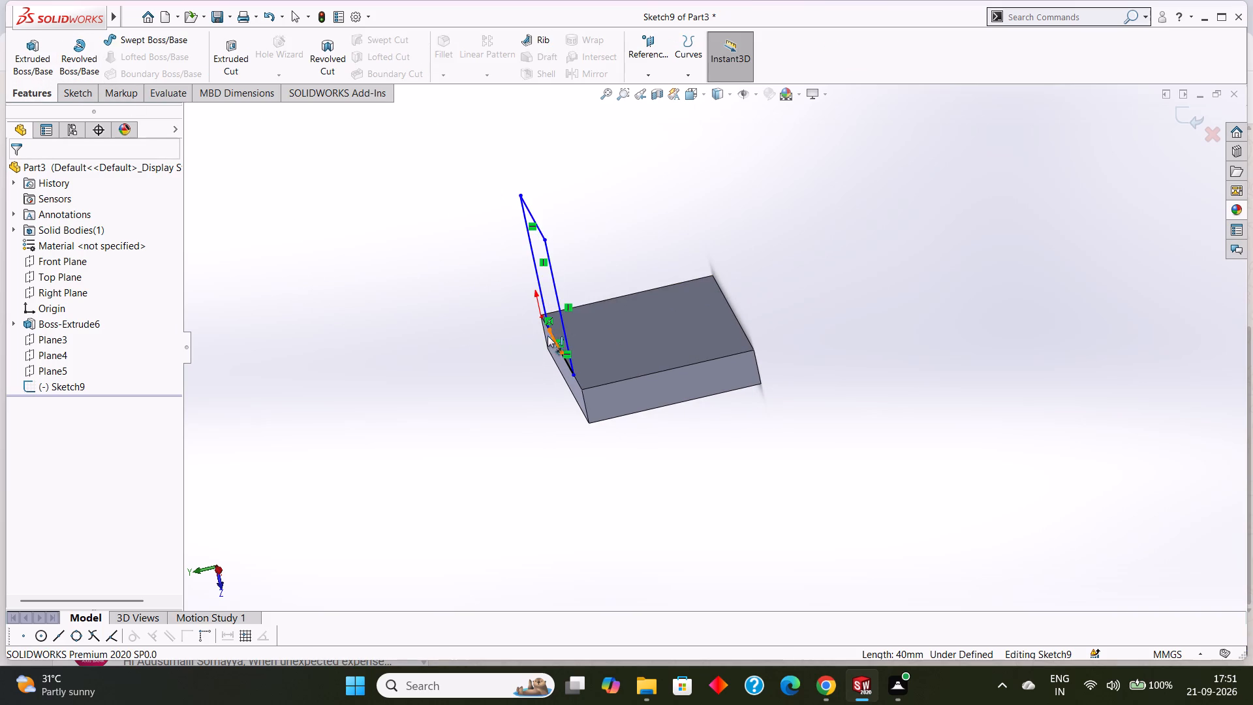
middle_click_drag(750, 332, 757, 322)
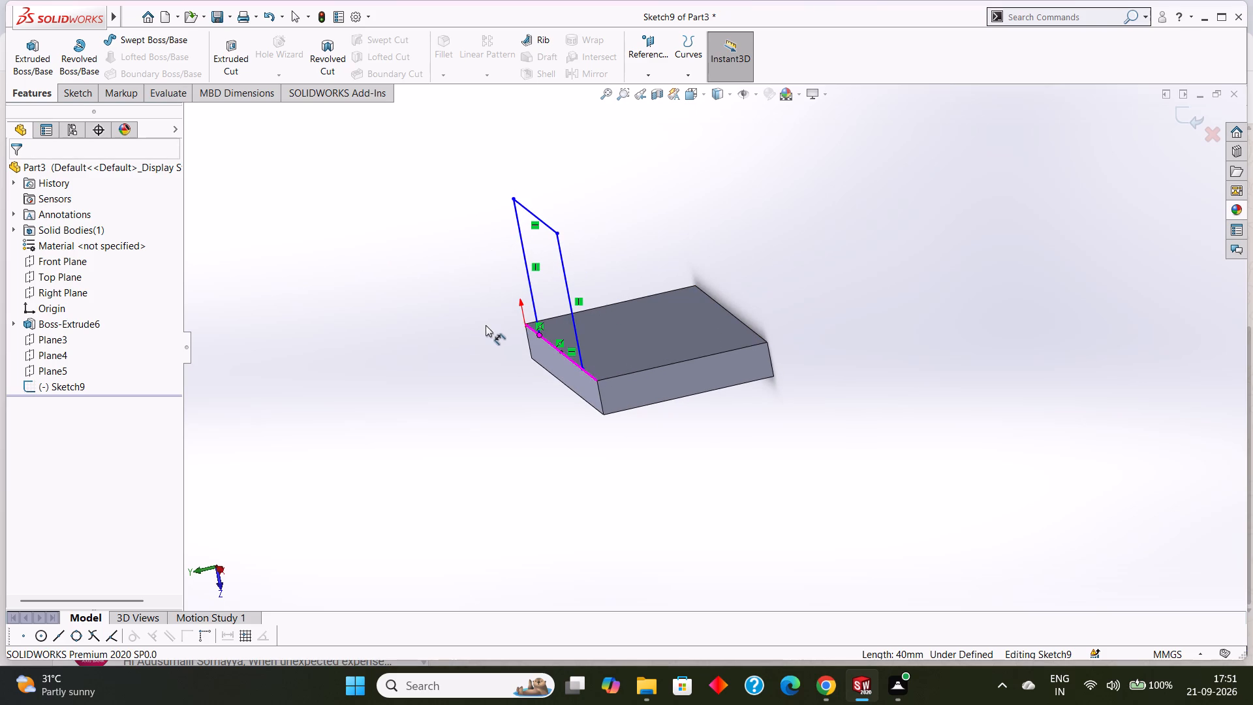
Undo the wall profile's lines and its sketch on Plane5, leaving only the plate and reference planes.
key("ctrl+z")
key("ctrl+z")
key("ctrl+z")
key("ctrl+z")
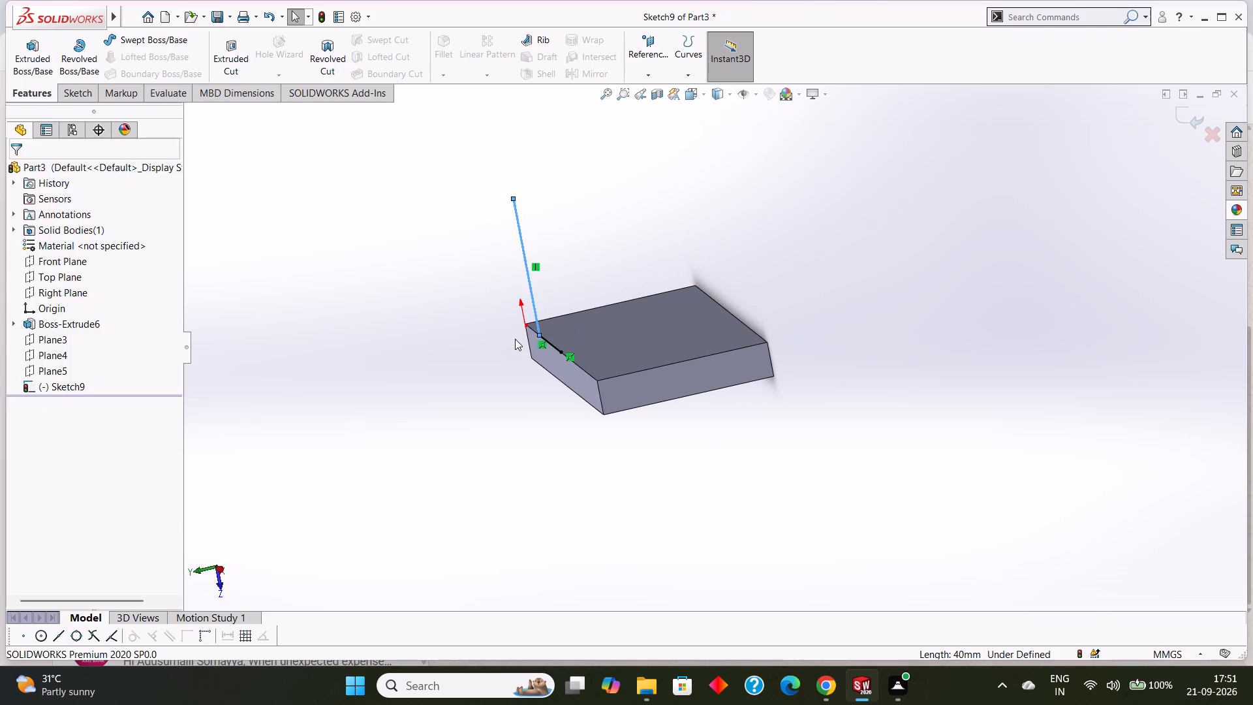
key("ctrl+z")
key("ctrl+z")
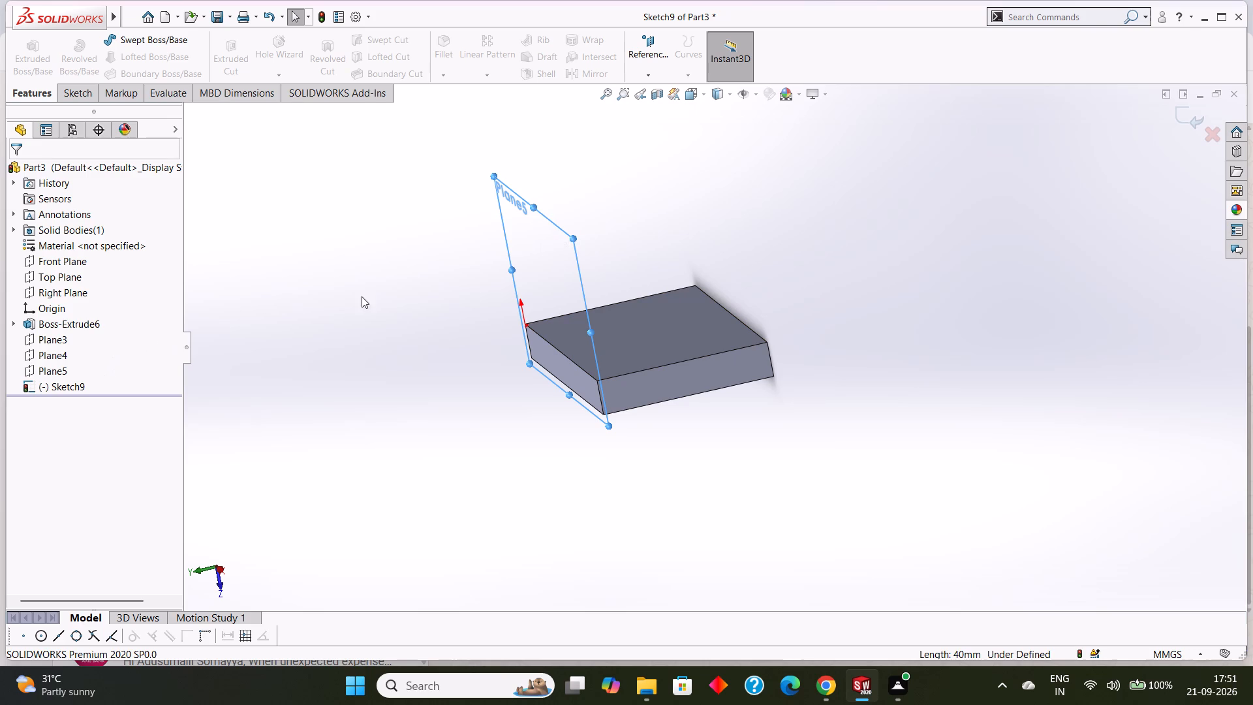
key("ctrl+z")
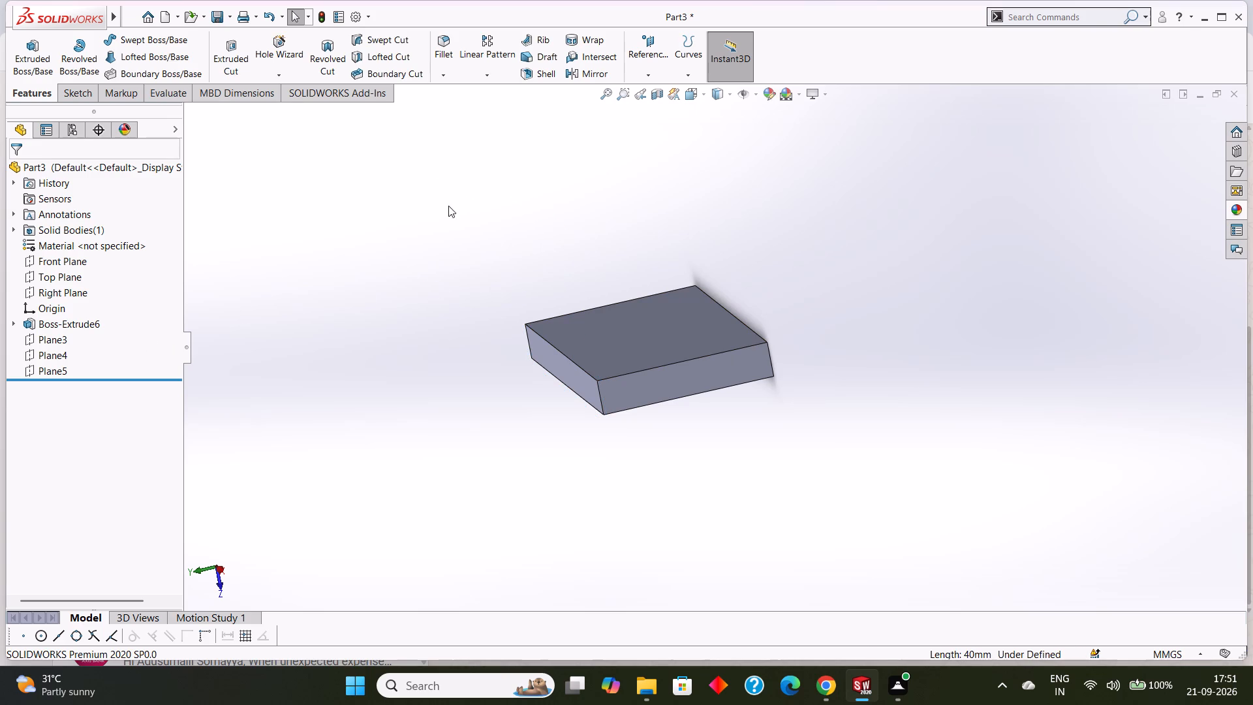
Create a reference plane offset 45 mm from the Top Plane, inside the plate's long front face.
middle_click_drag(395, 227, 396, 225)
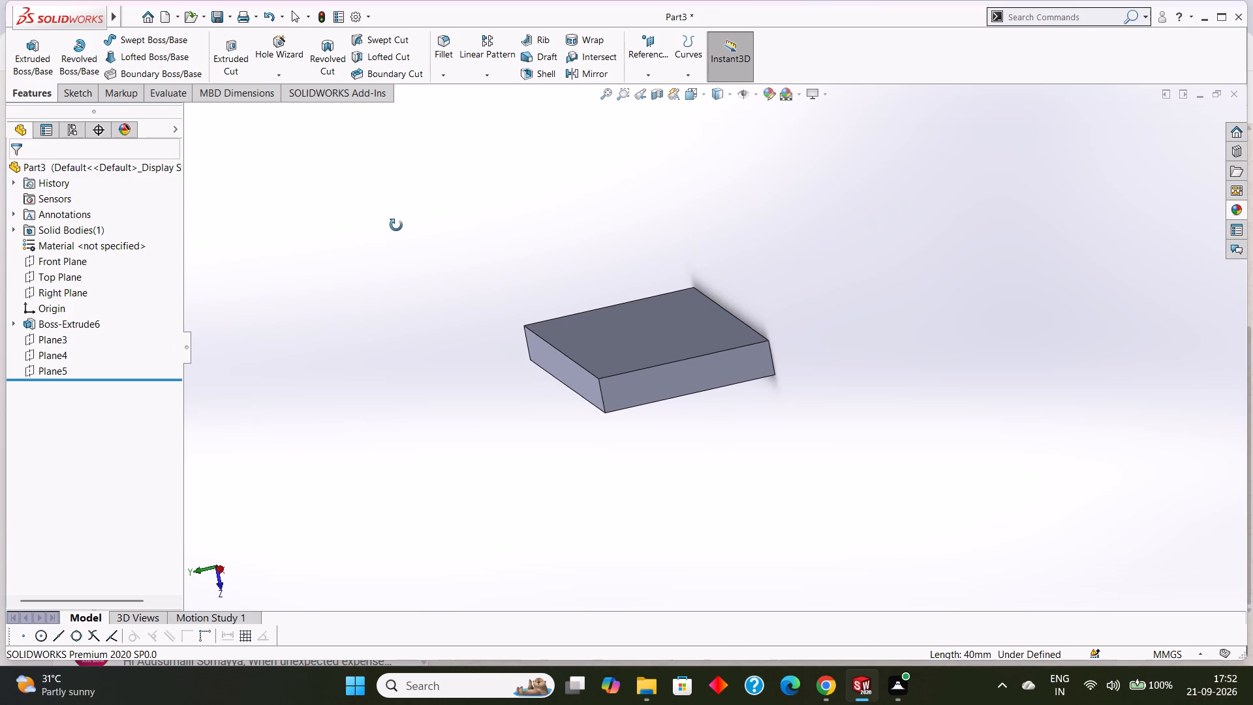
middle_click_drag(396, 225, 401, 231)
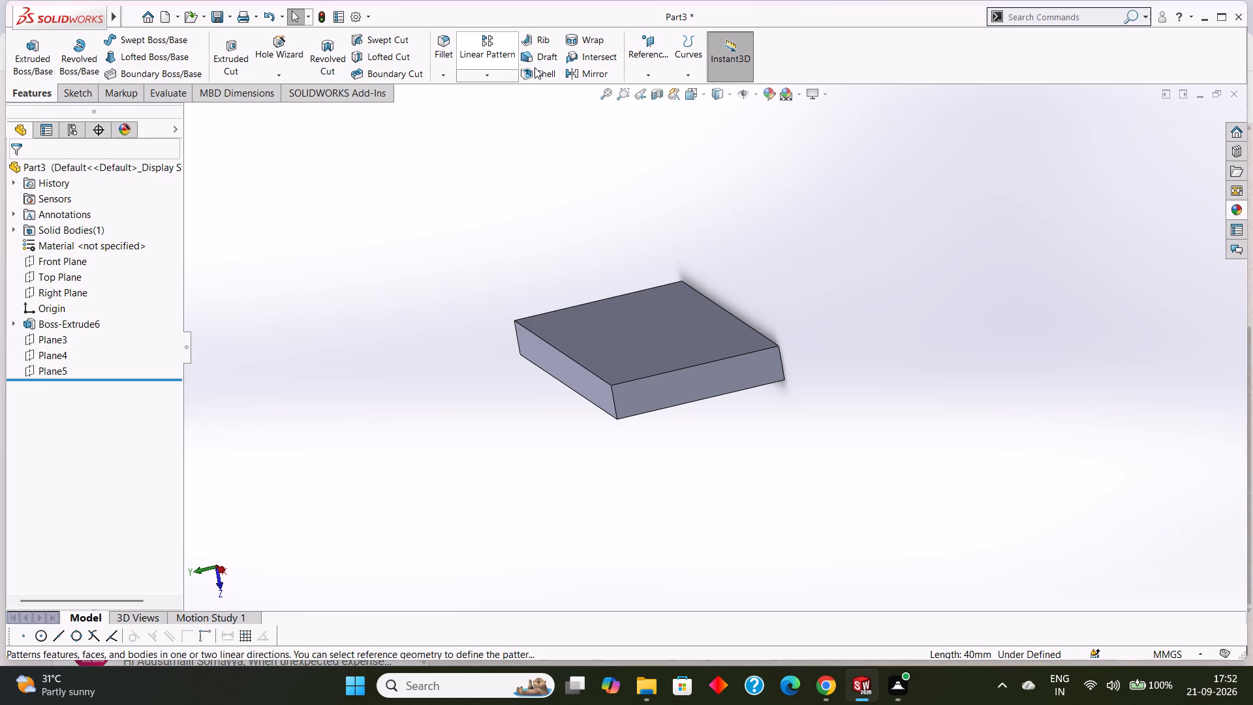
left_click(638, 76)
left_click(647, 95)
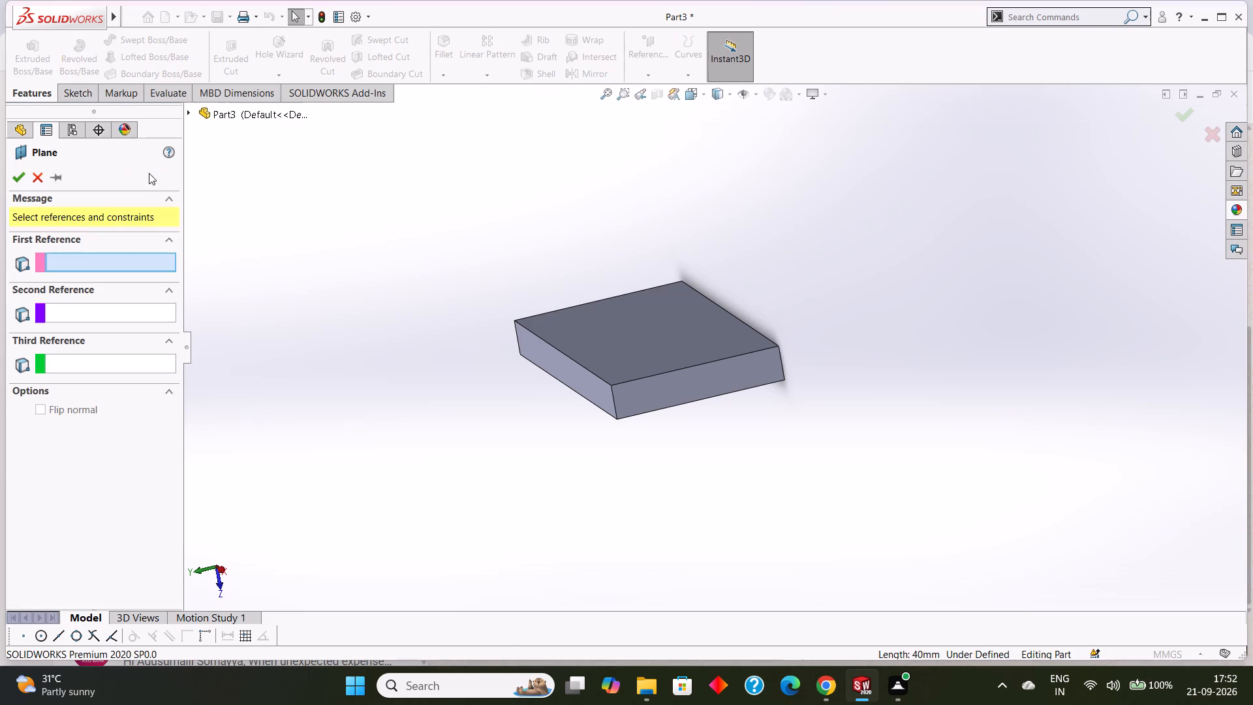
left_click(200, 114)
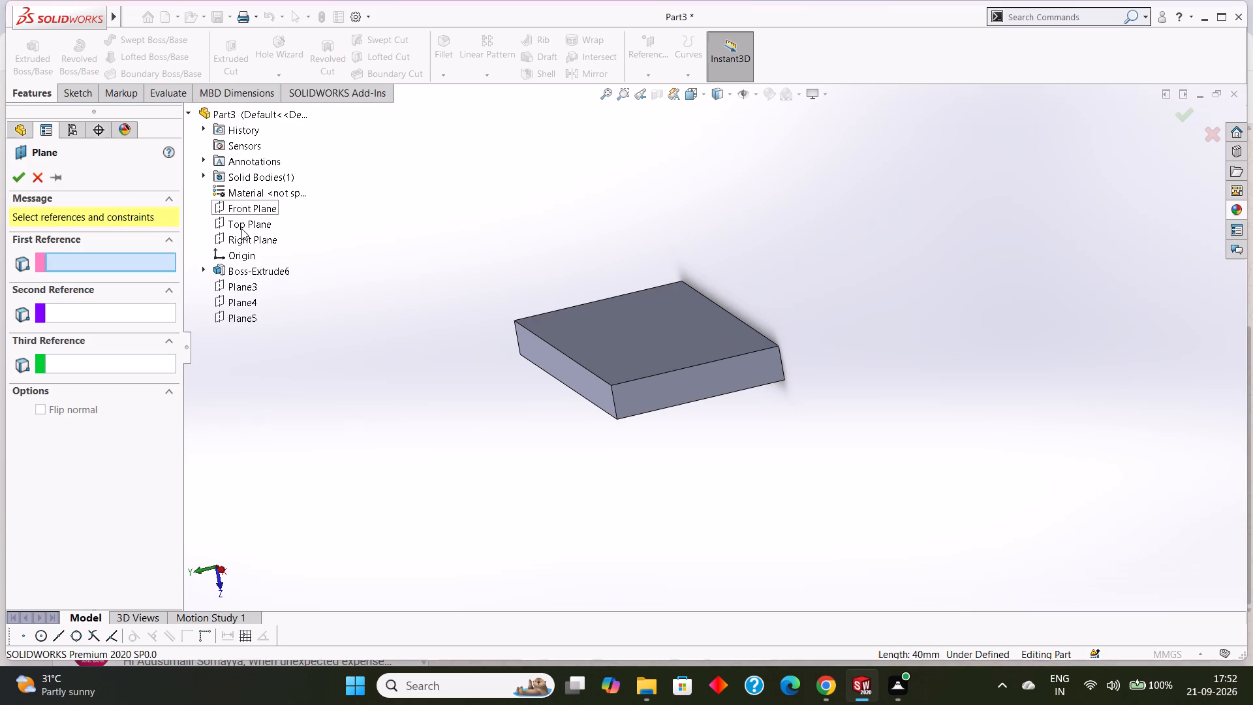
left_click(244, 221)
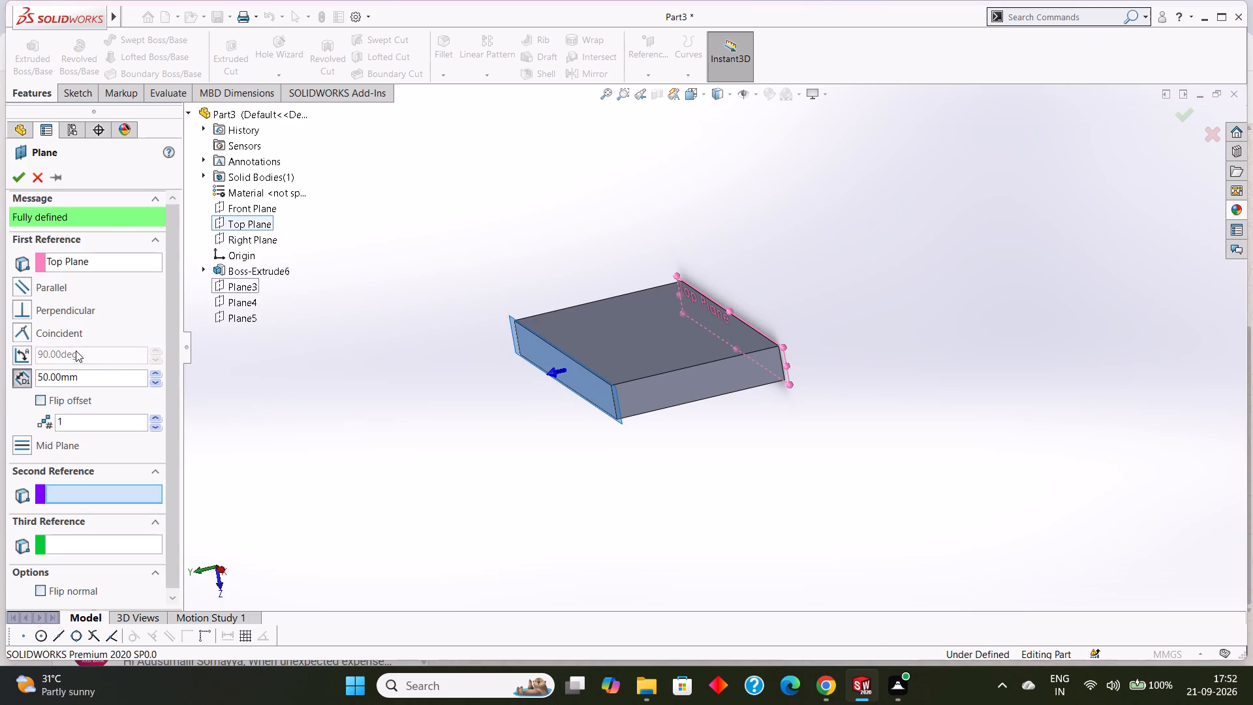
left_click(94, 367)
left_click_drag(112, 374, 30, 372)
type("45")
key("Return")
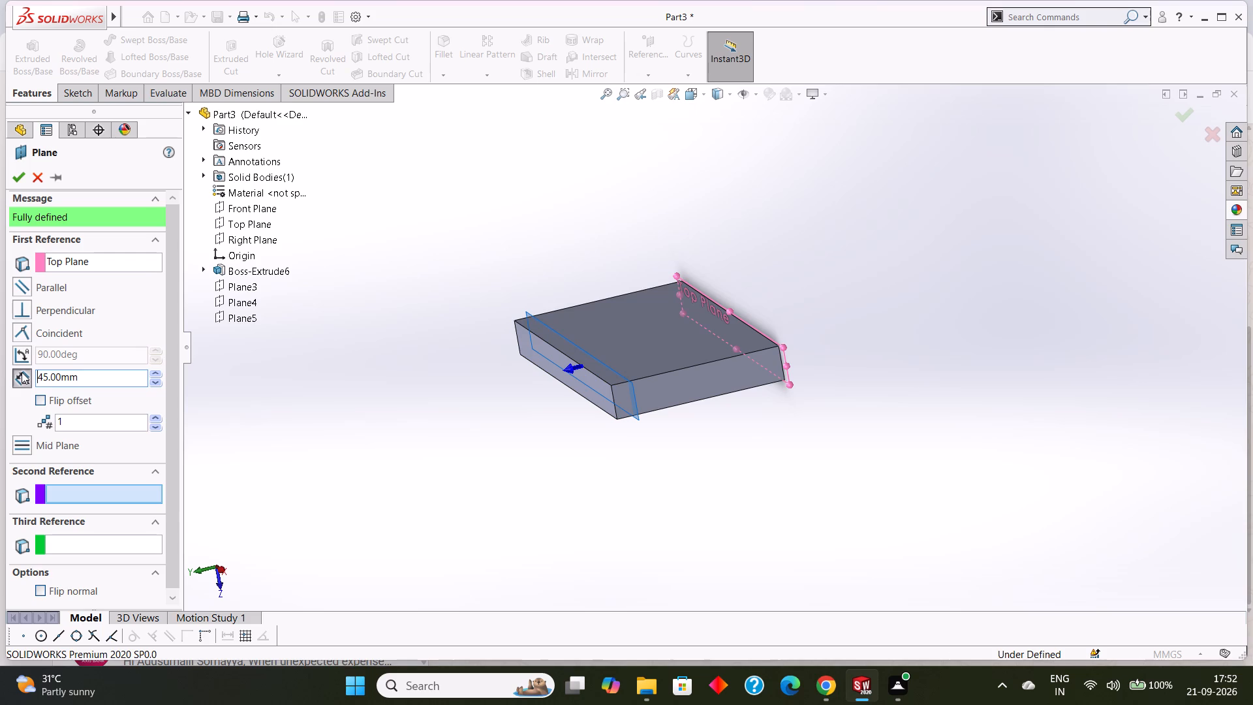
left_click(12, 177)
Start a sketch on the 45 mm offset plane with a 30 mm line along the plate's top edge, from its midpoint toward the origin.
scroll(554, 361, "down", 4)
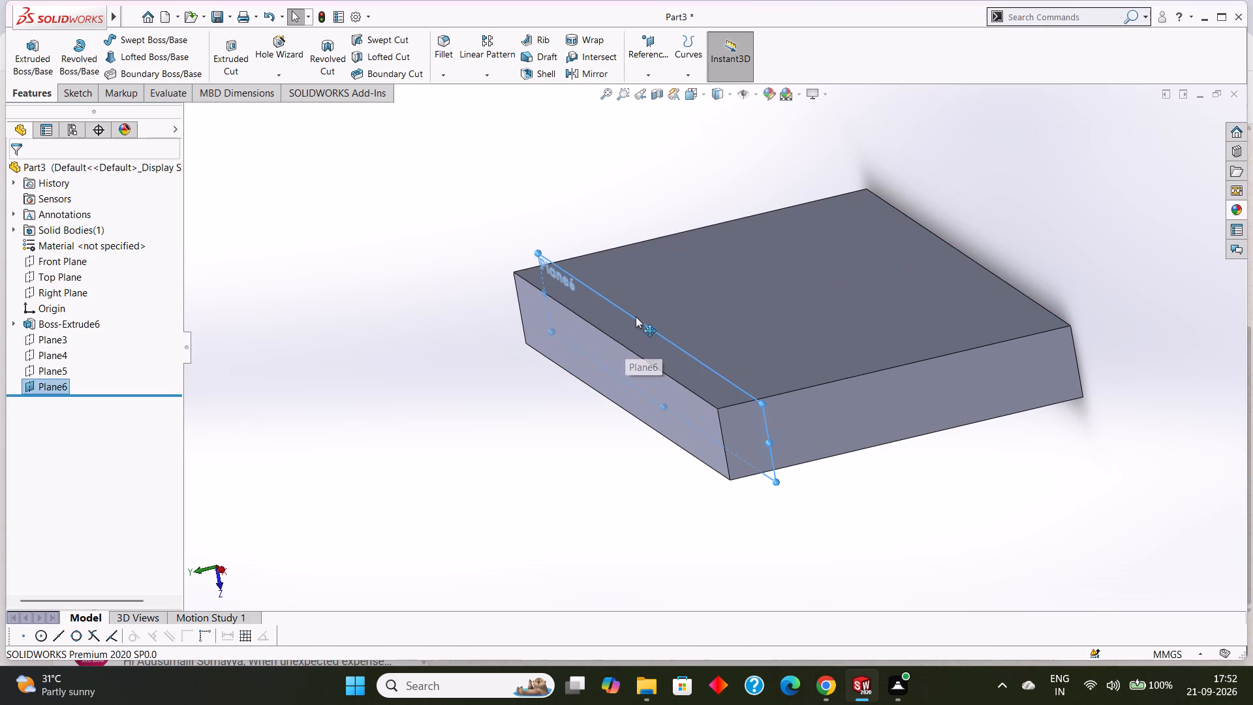
left_click(634, 313)
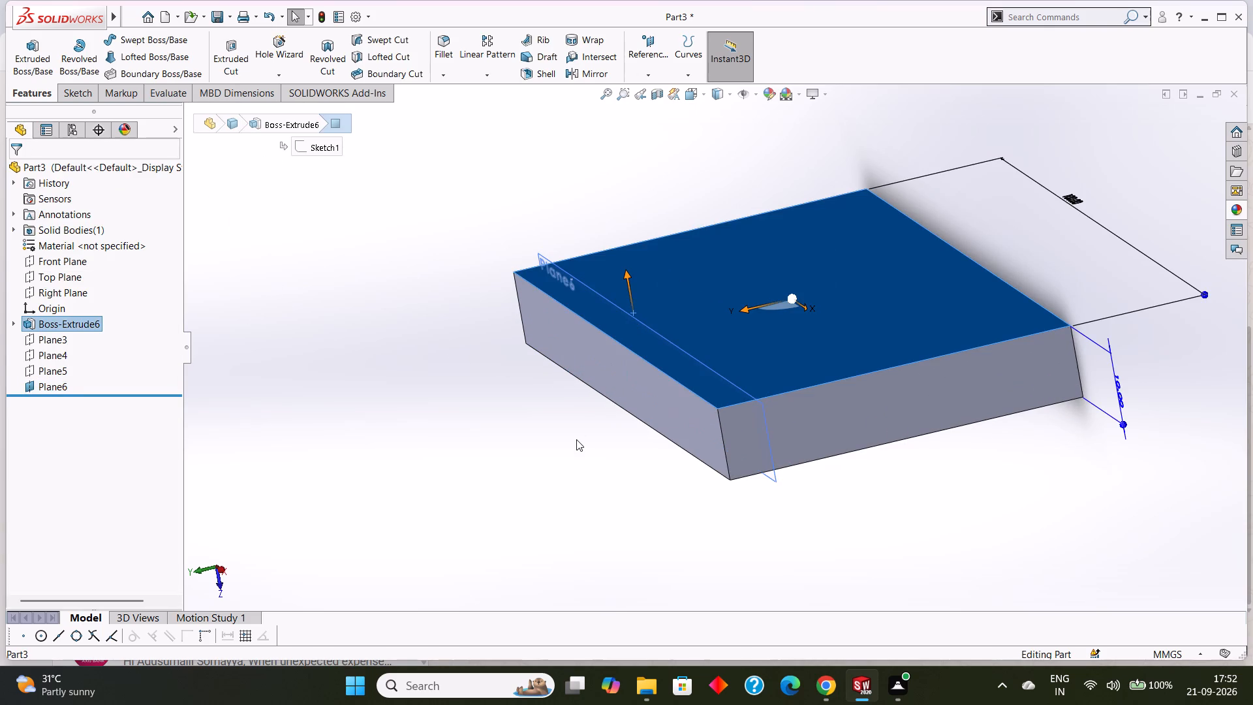
key("Escape")
left_click(767, 438)
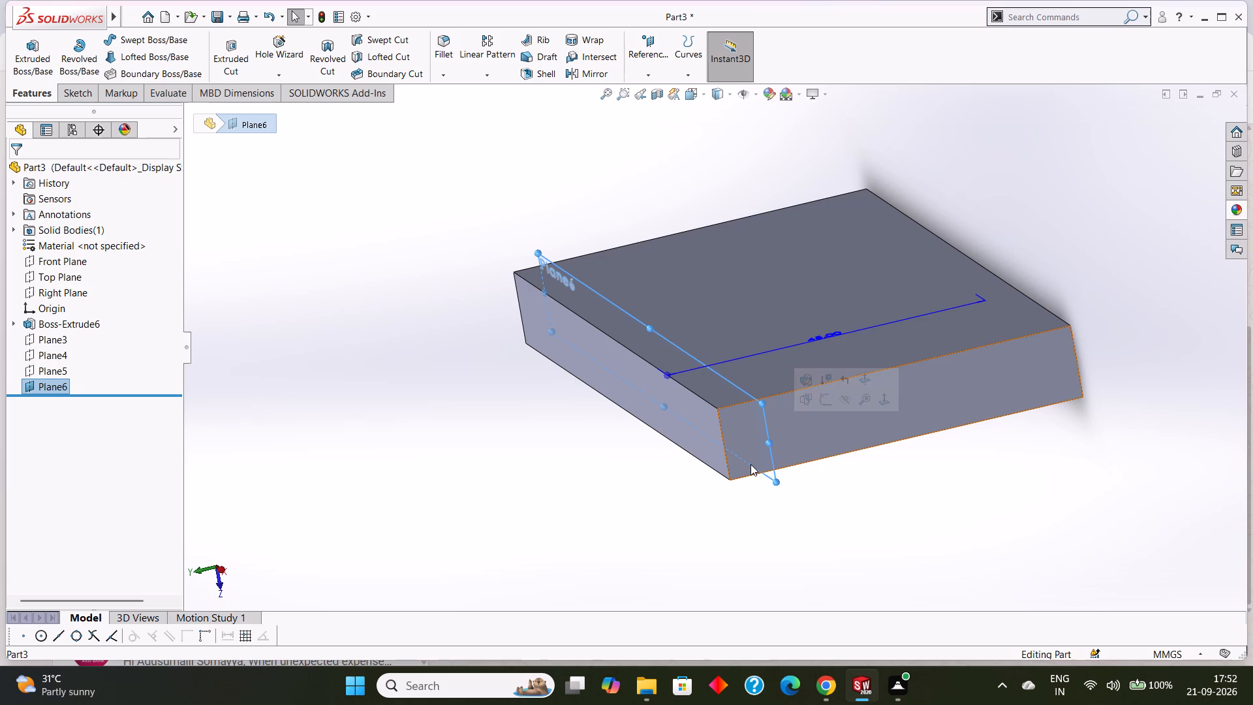
key("ctrl+8")
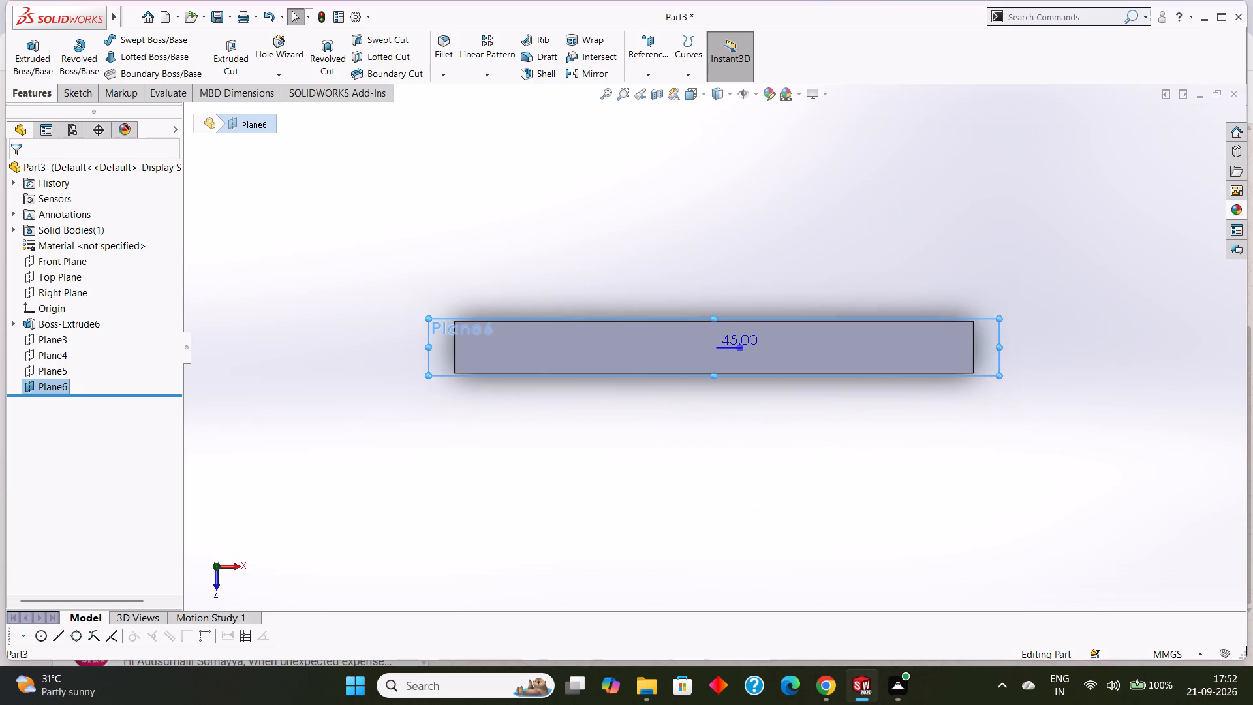
left_click(89, 97)
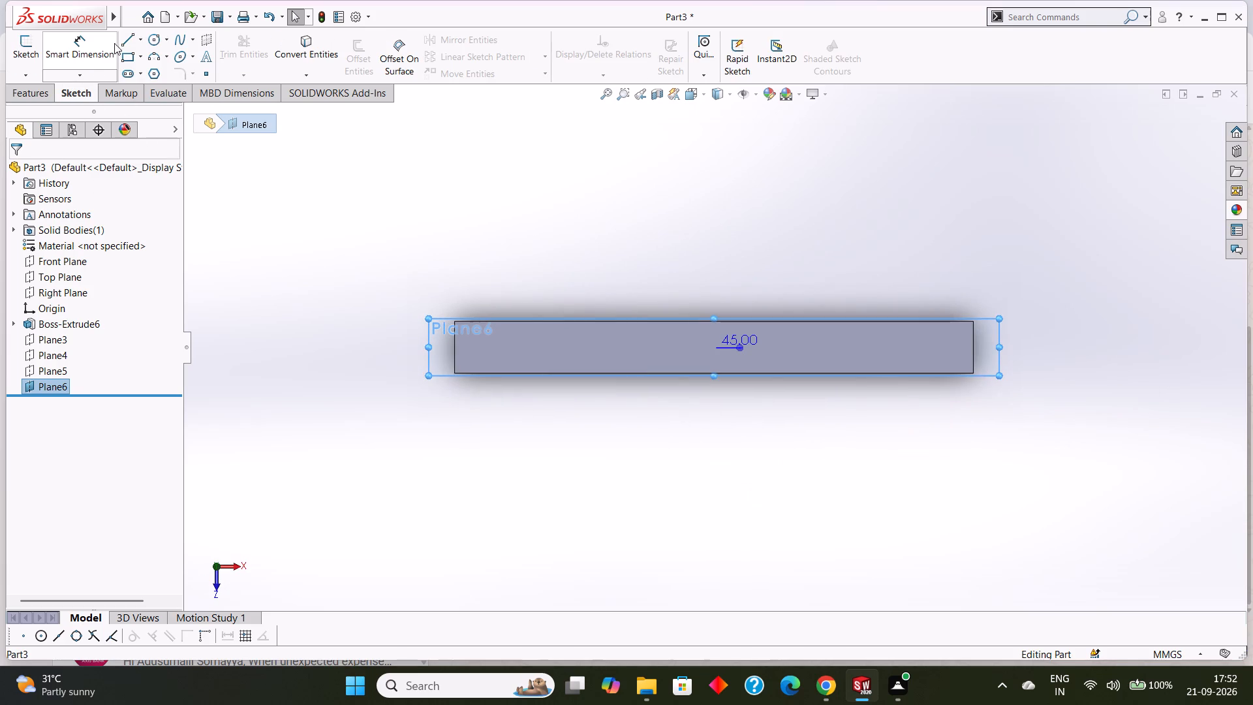
left_click(132, 37)
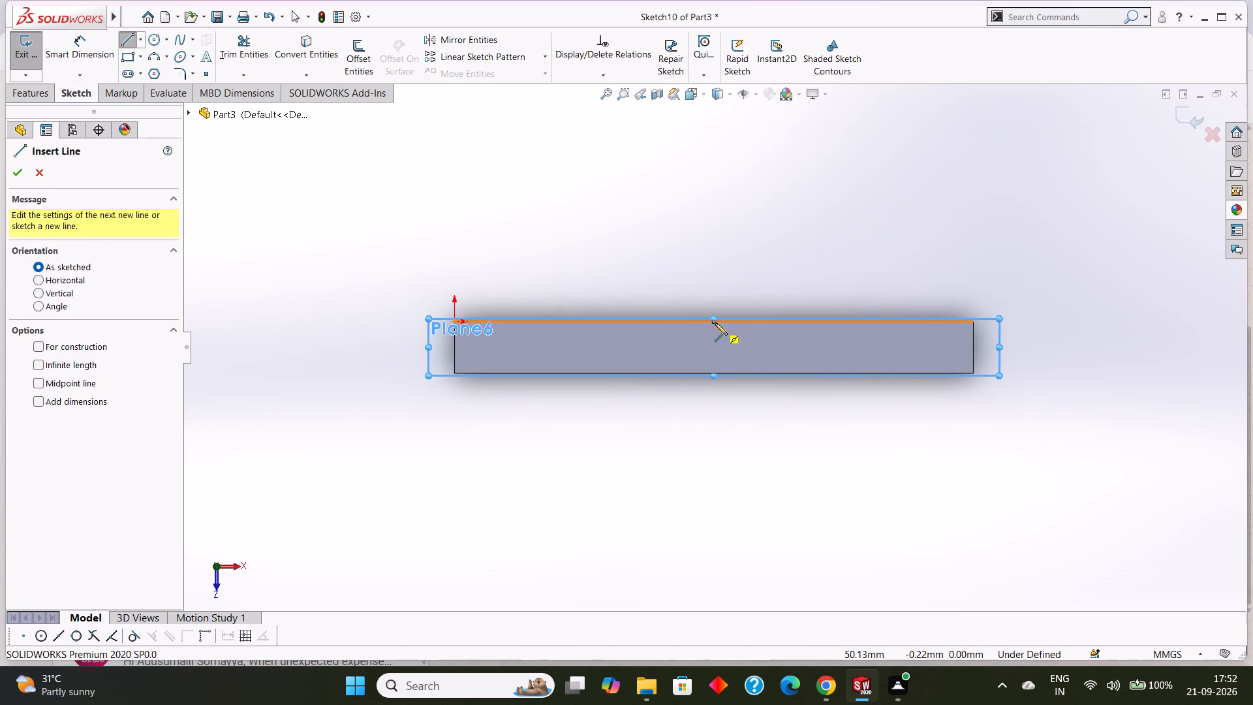
left_click(715, 322)
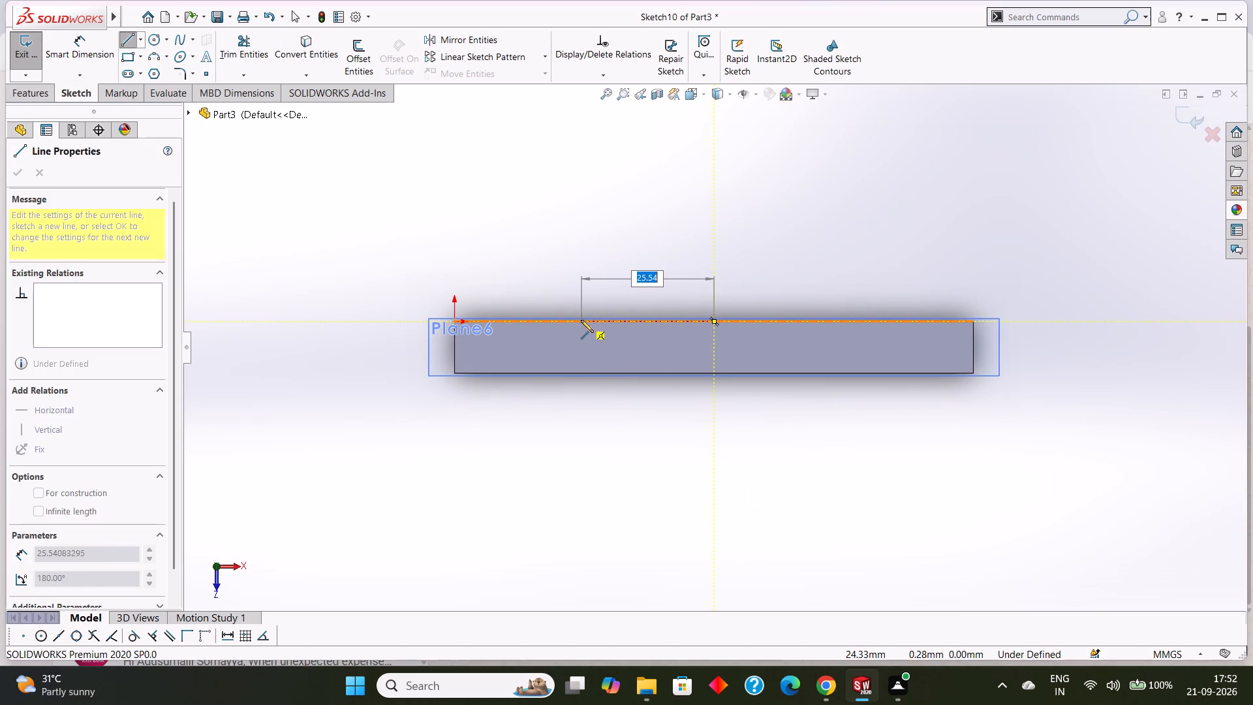
type("30")
key("Return")
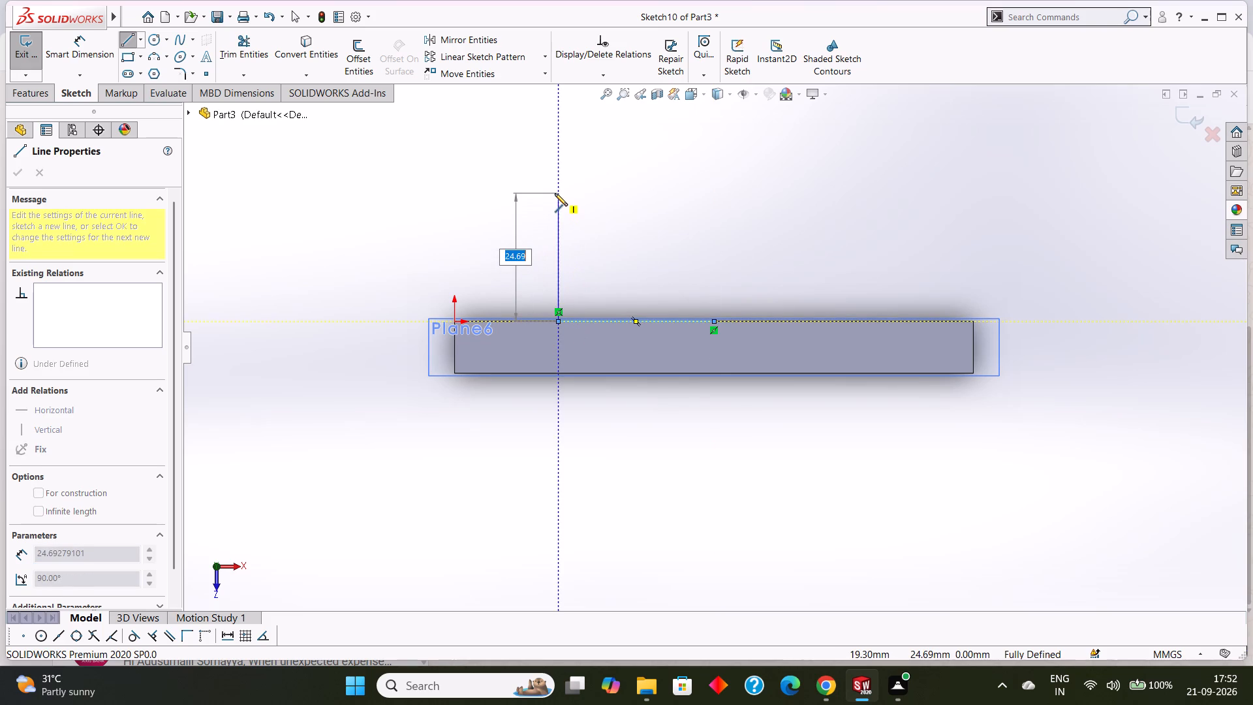
Close the wall profile with a 40 mm vertical side, a 60 mm top, and lines back down and along the plate edge to its midpoint.
type("40")
key("Return")
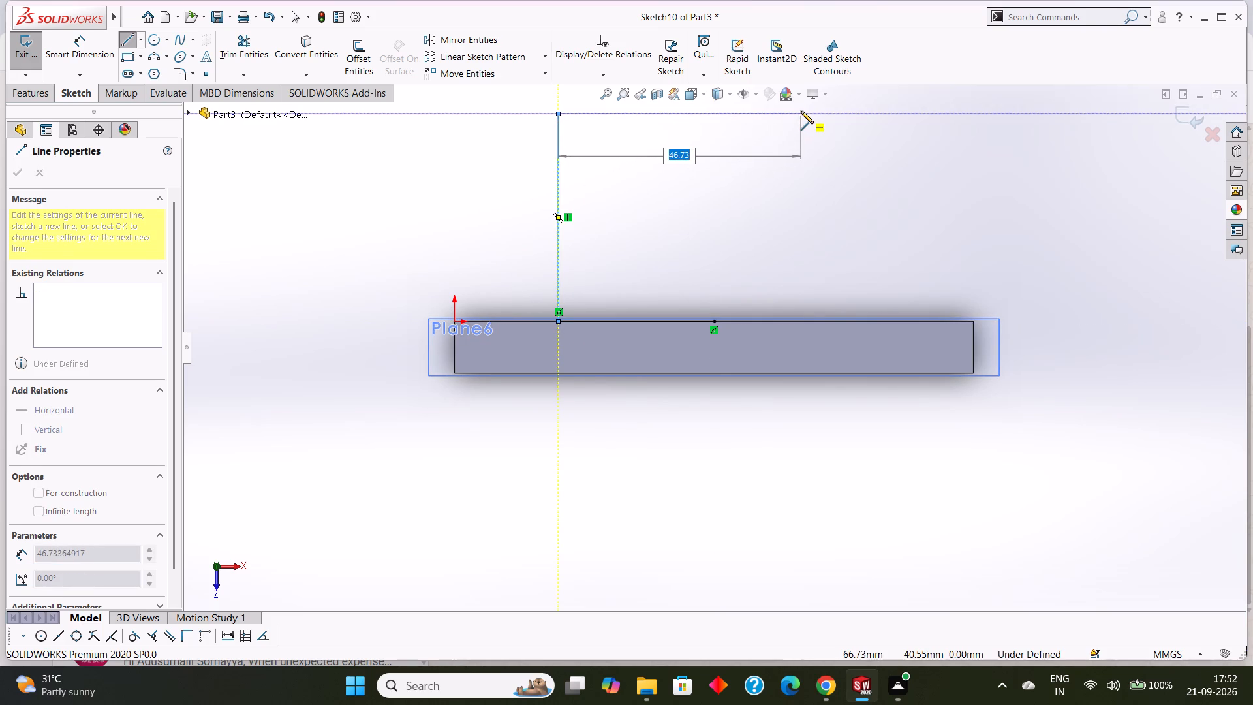
type("60")
key("Return")
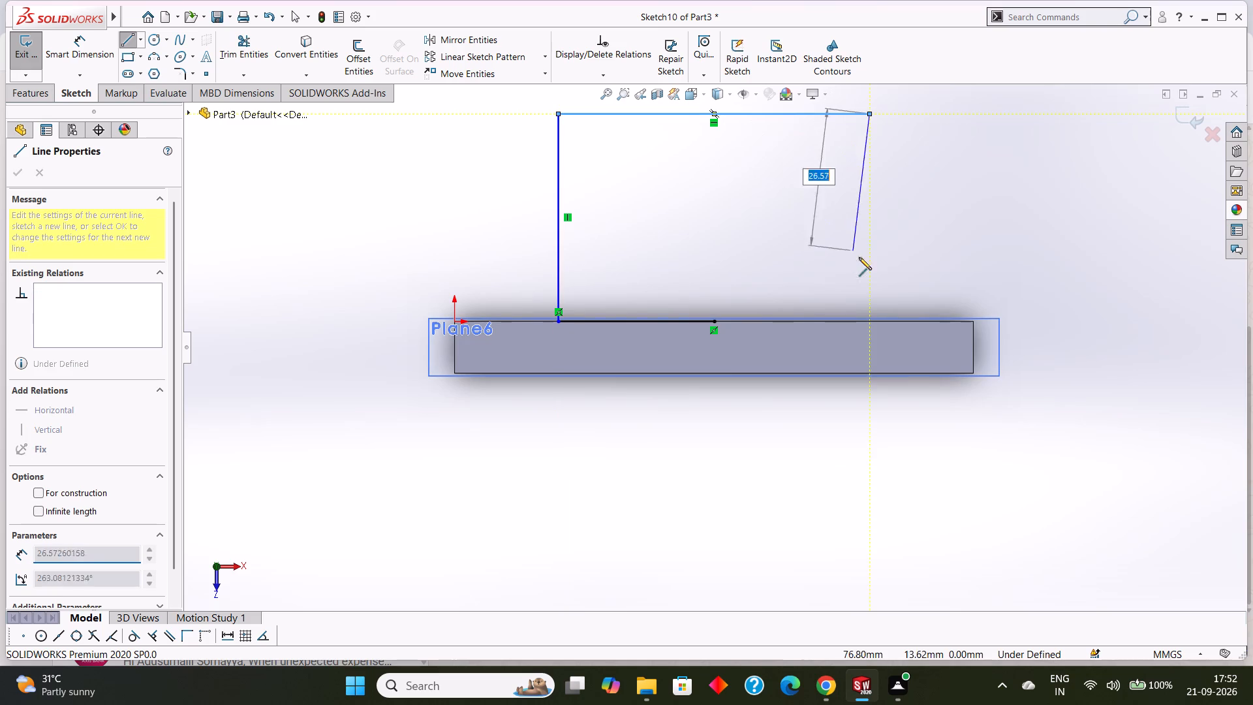
left_click(871, 322)
left_click(713, 325)
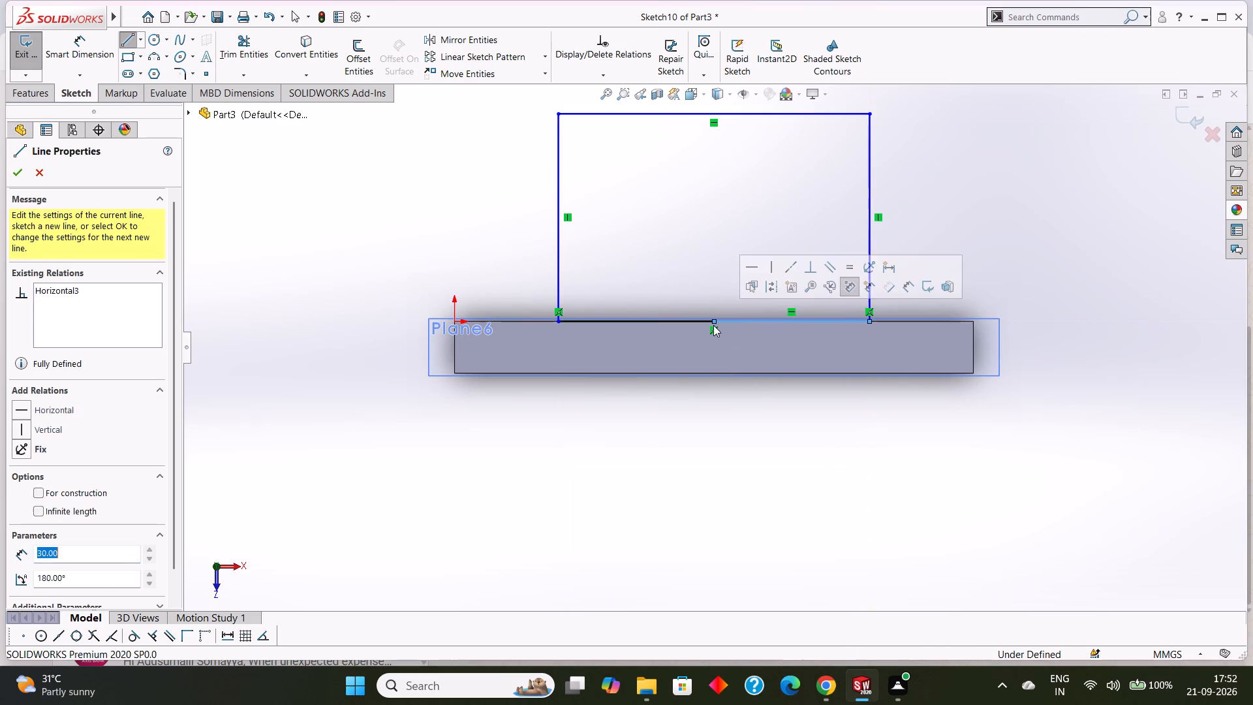
right_click(987, 211)
left_click(1013, 222)
Extrude the wall profile 10 mm with the direction reversed toward the plate's interior, merged with the plate.
middle_click_drag(1019, 219, 952, 352)
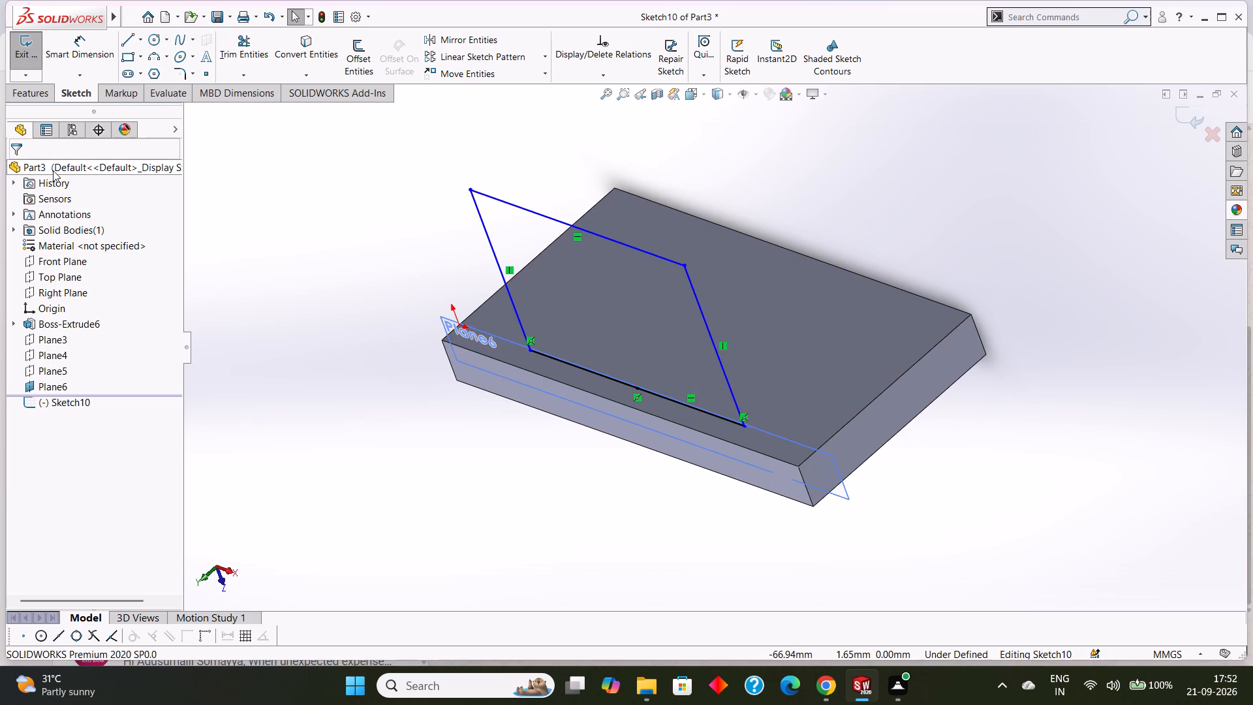
left_click(33, 97)
left_click(31, 63)
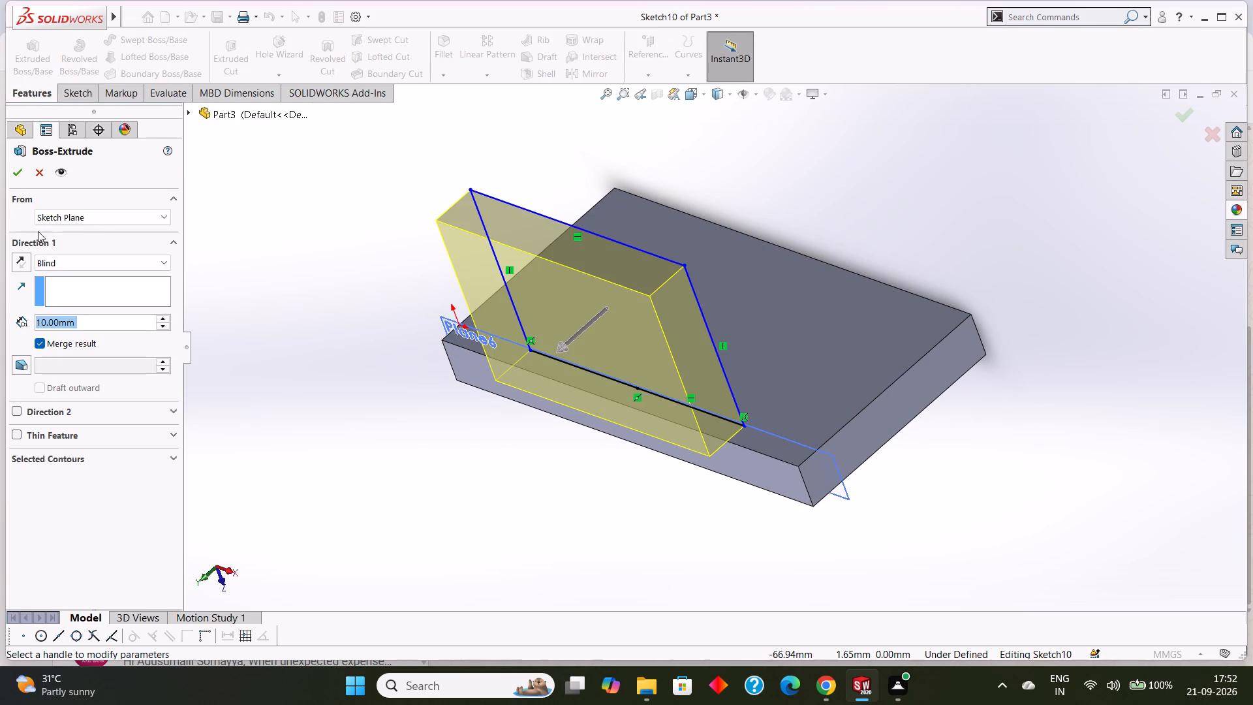
left_click(22, 261)
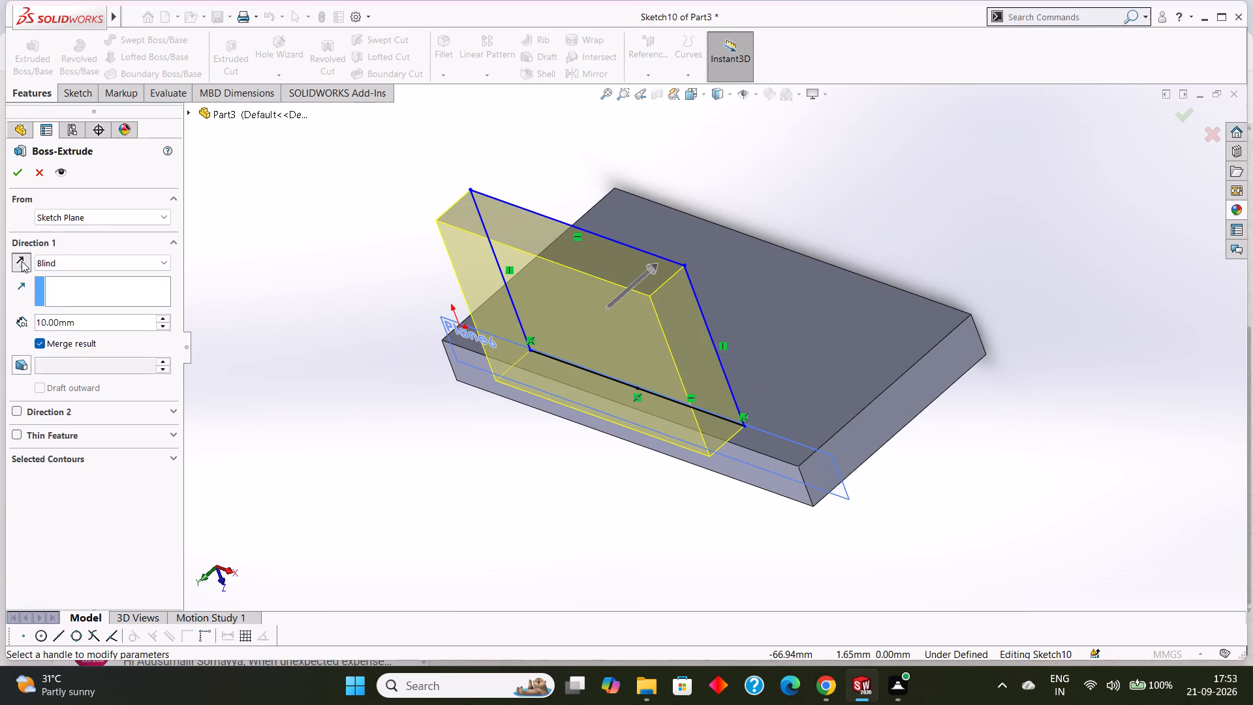
left_click(14, 179)
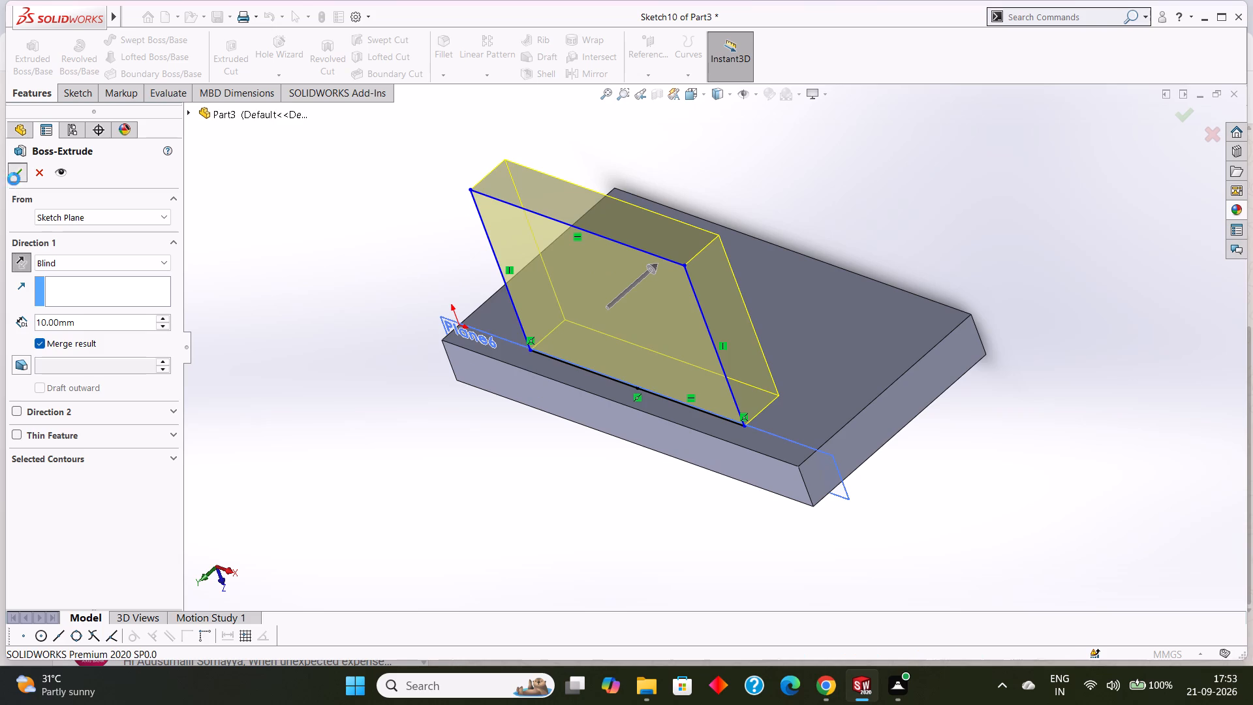
left_click(883, 196)
Hide the 45 mm offset plane along the wall's outer face.
middle_click_drag(972, 213, 960, 214)
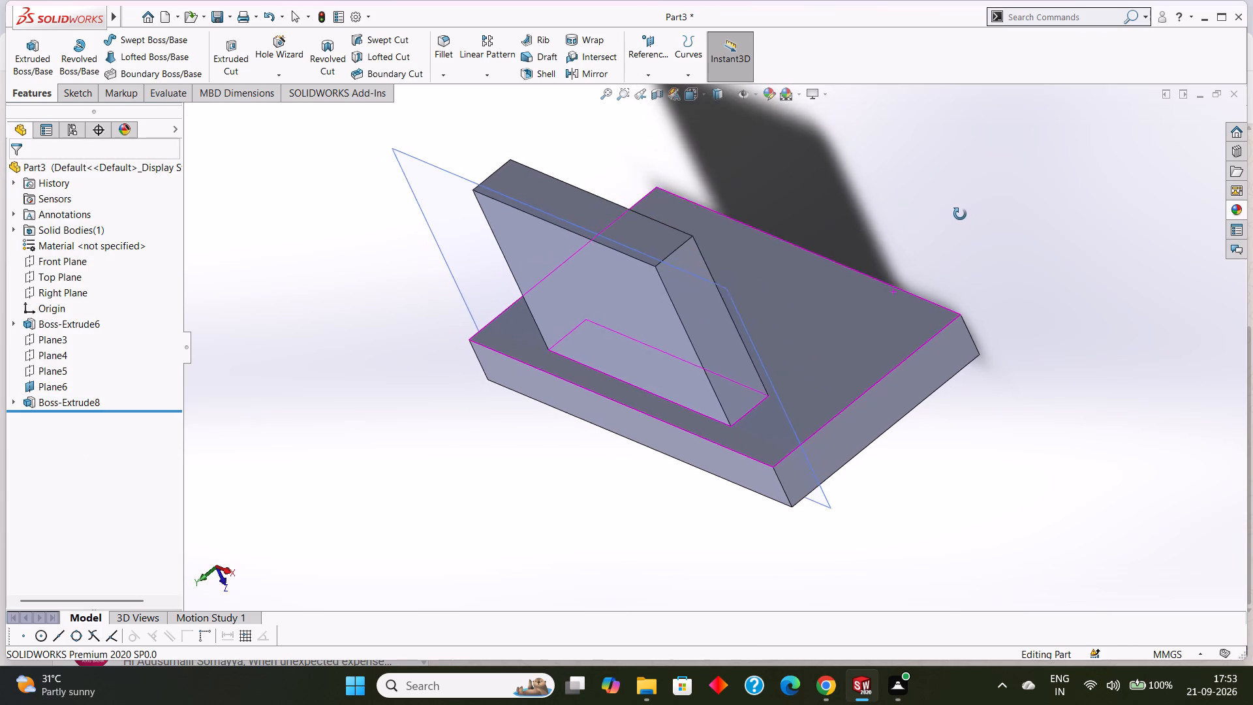
middle_click_drag(960, 214, 933, 240)
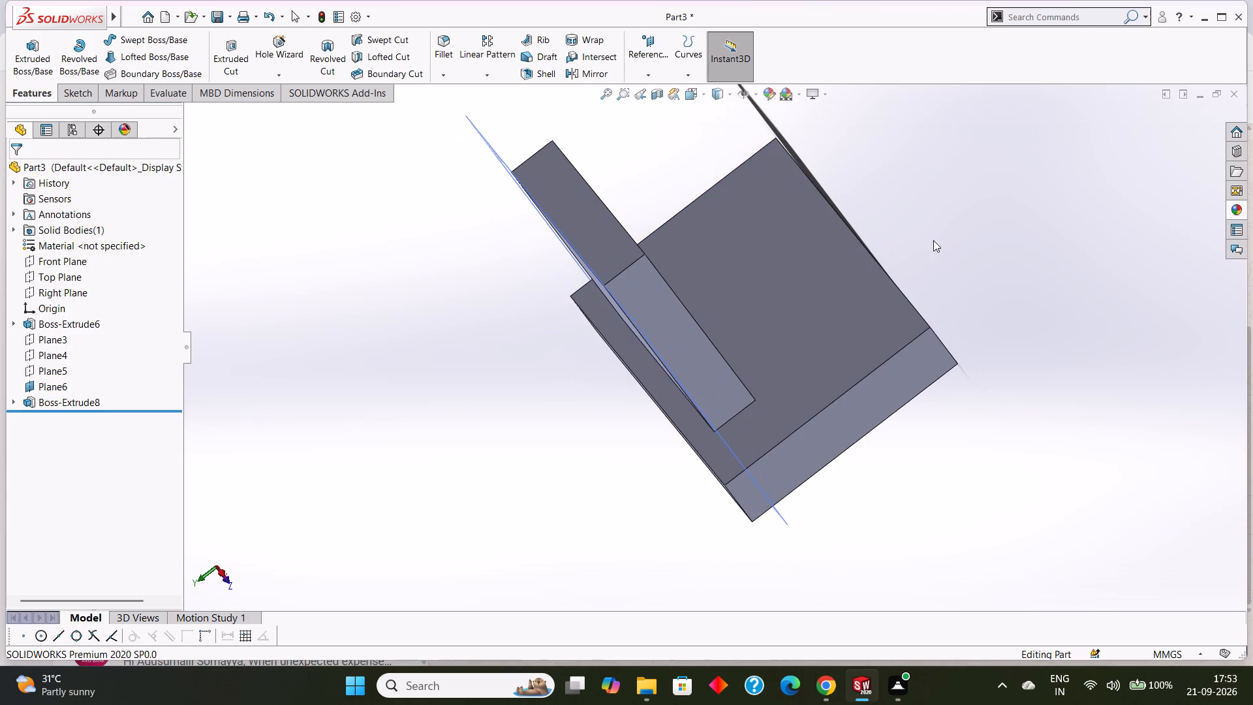
scroll(930, 286, "down", 2)
scroll(930, 286, "up", 3)
scroll(891, 347, "up", 1)
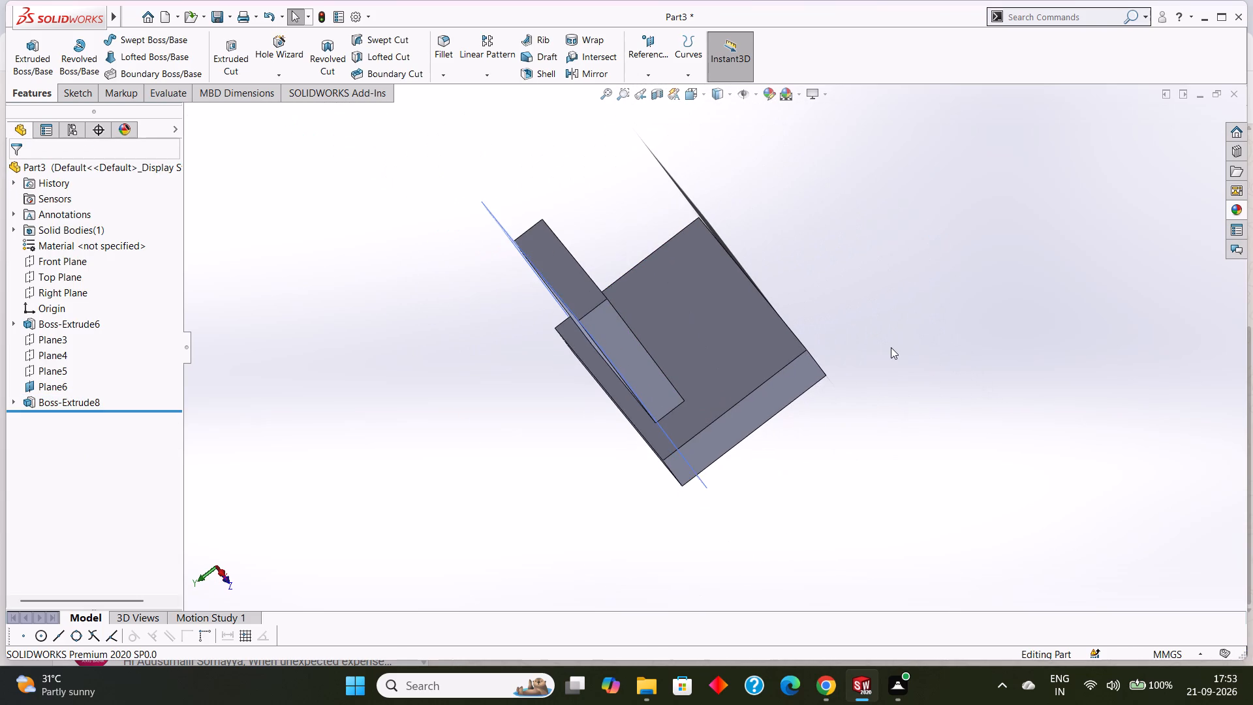
middle_click_drag(891, 347, 906, 322)
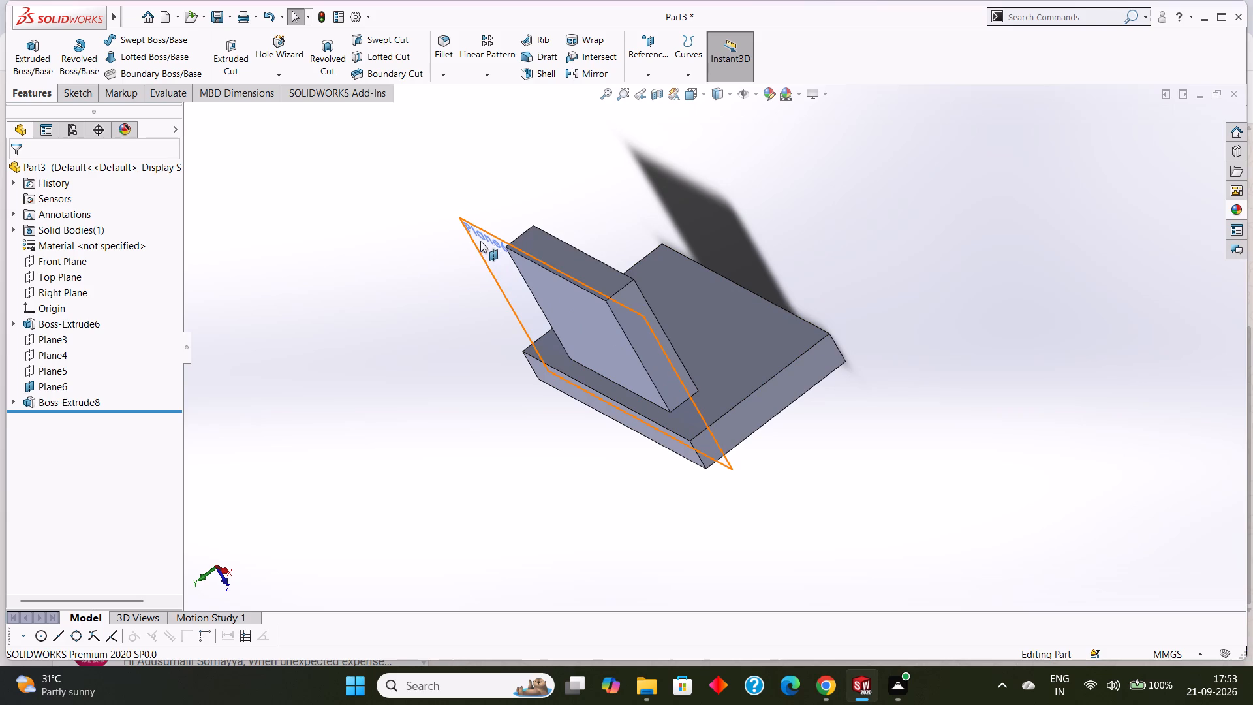
right_click(475, 228)
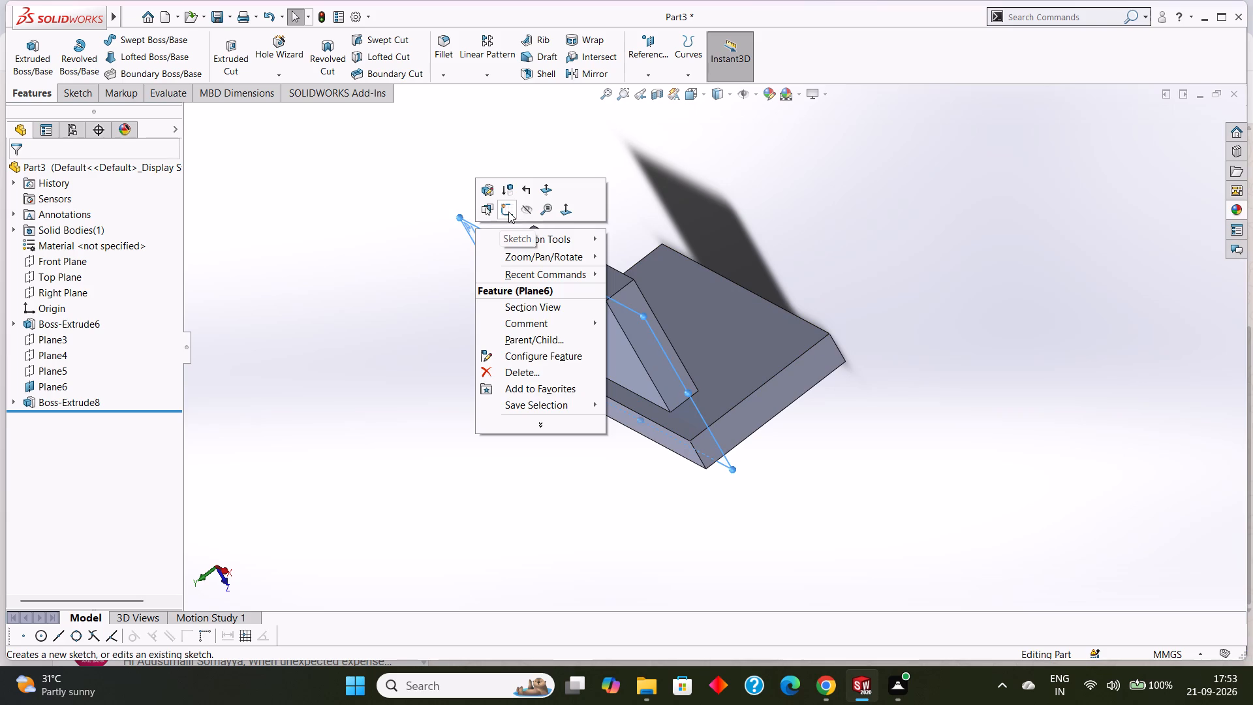
left_click(520, 211)
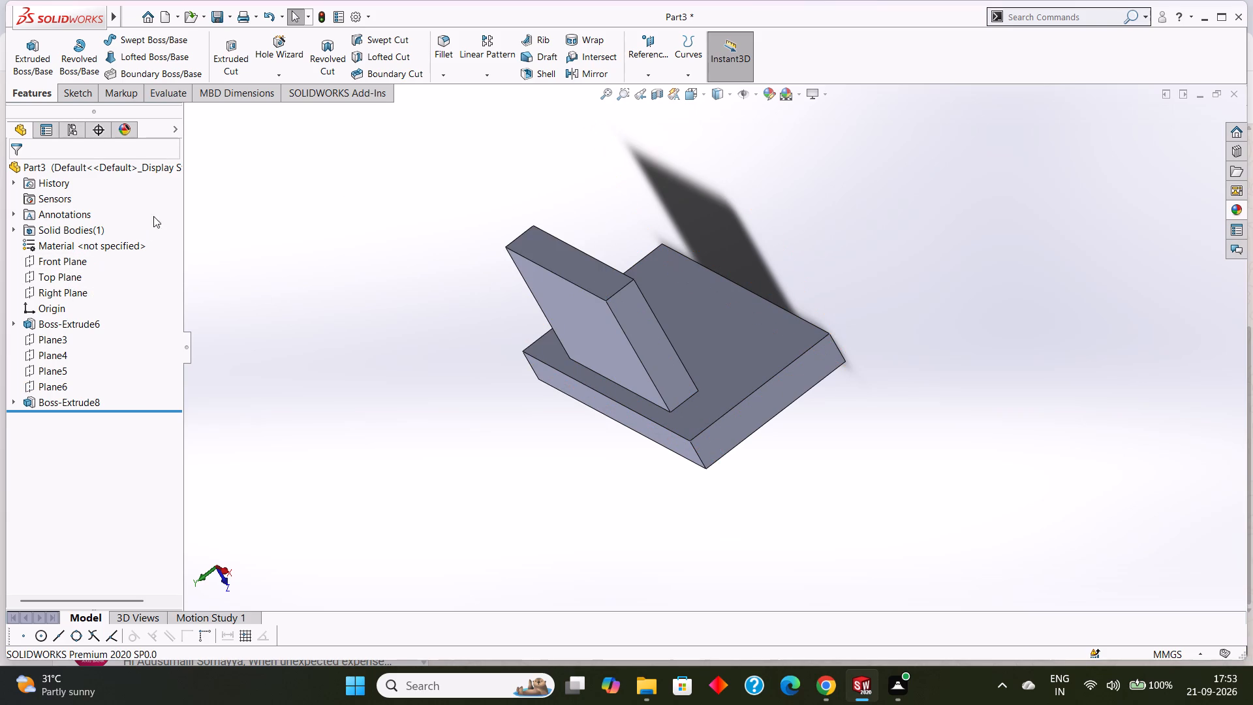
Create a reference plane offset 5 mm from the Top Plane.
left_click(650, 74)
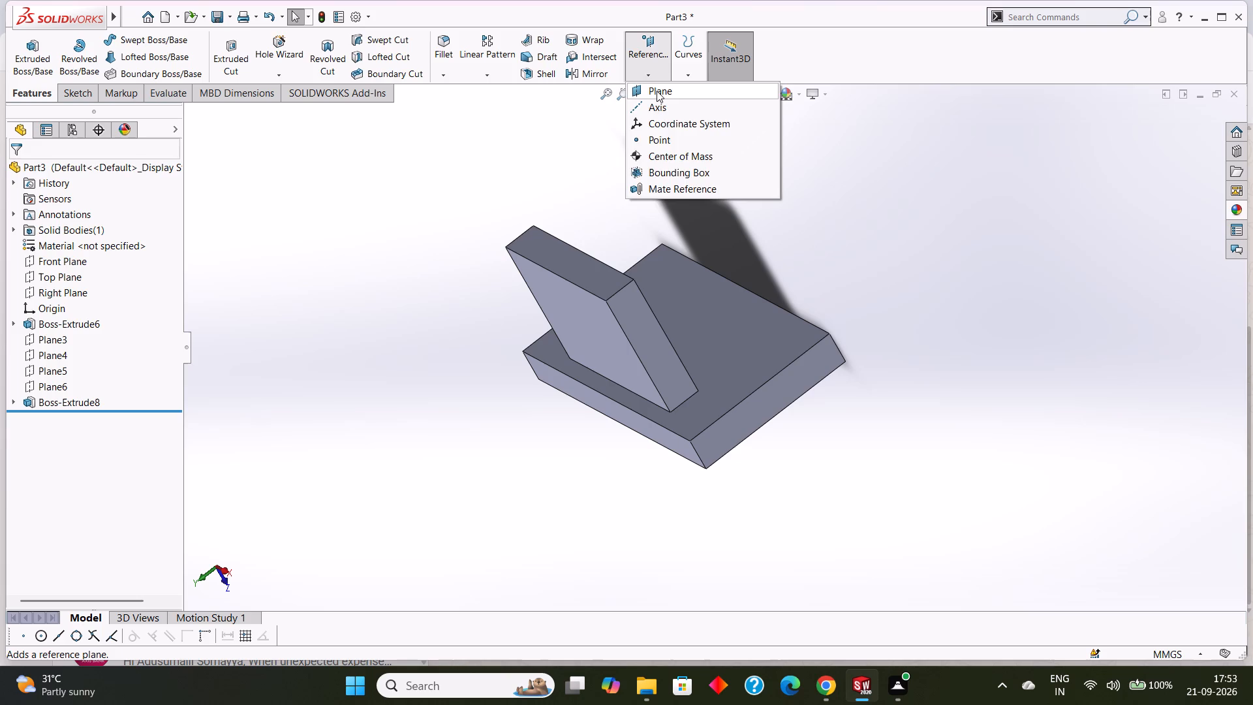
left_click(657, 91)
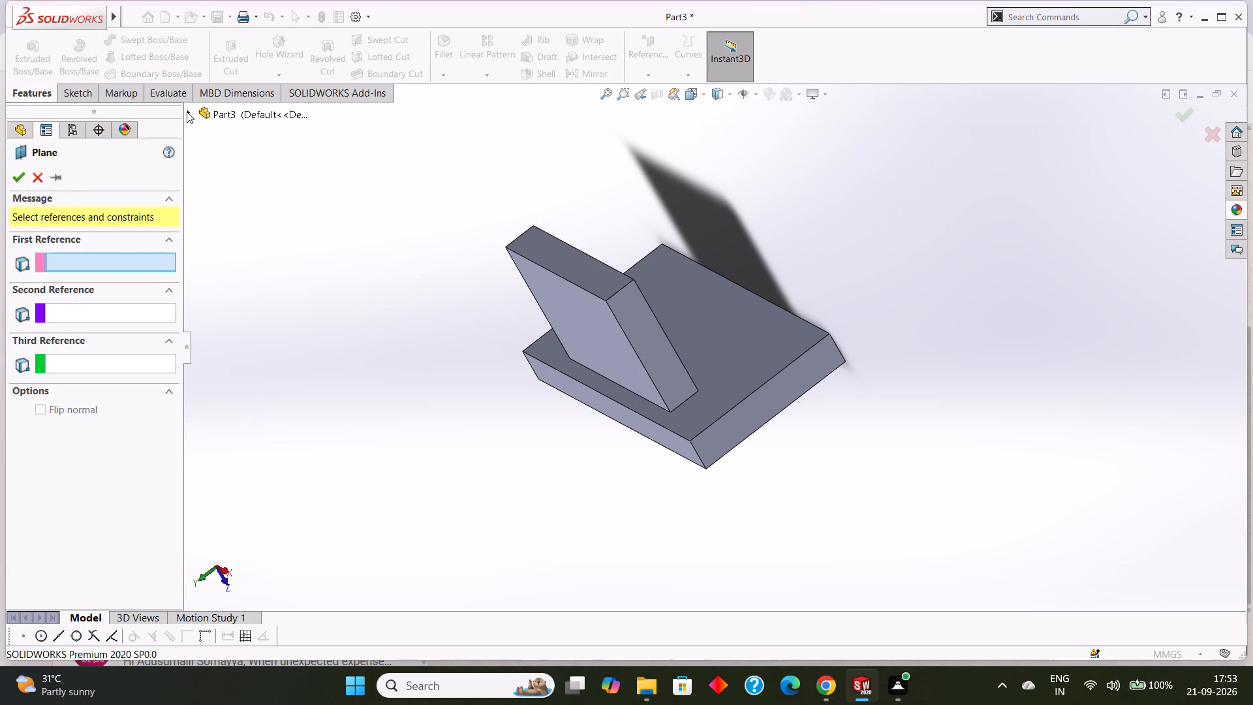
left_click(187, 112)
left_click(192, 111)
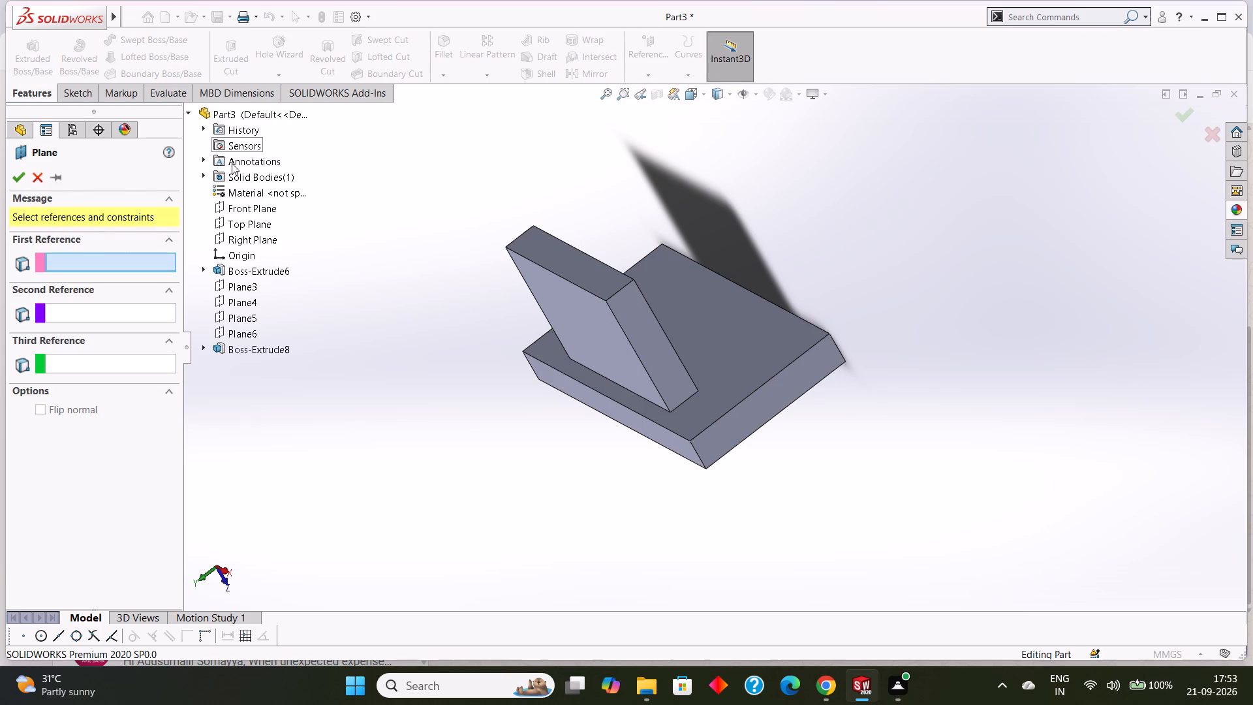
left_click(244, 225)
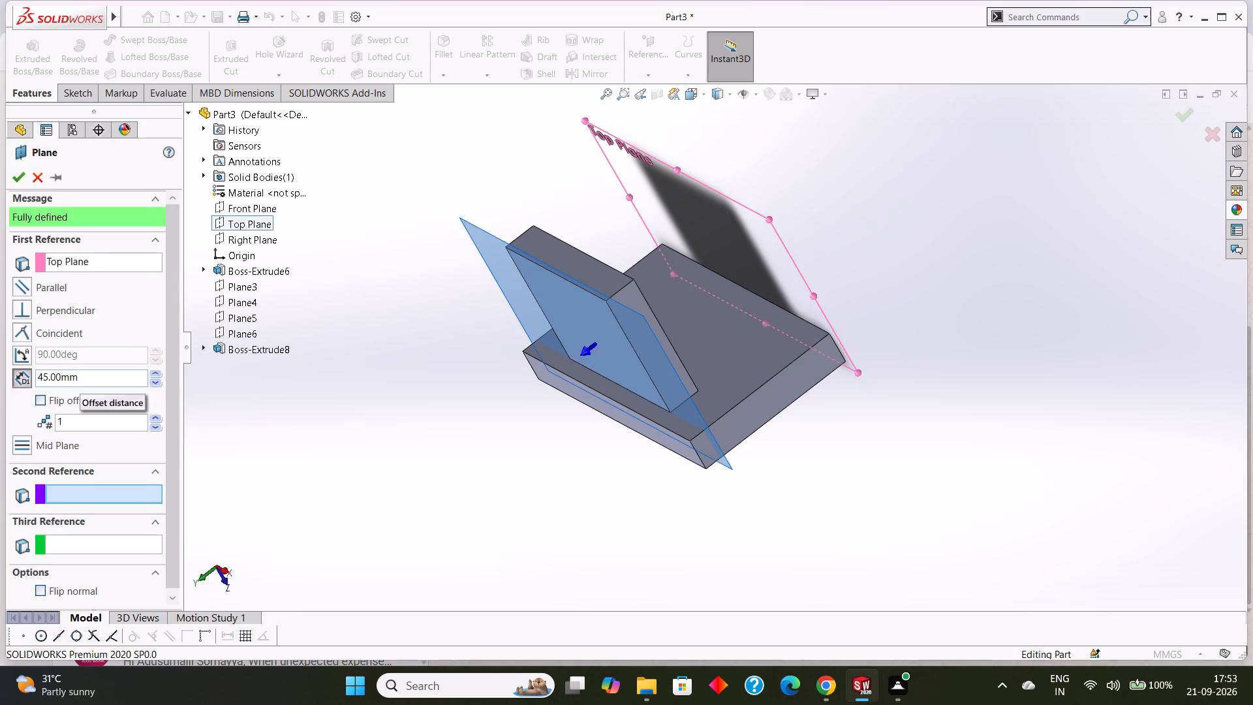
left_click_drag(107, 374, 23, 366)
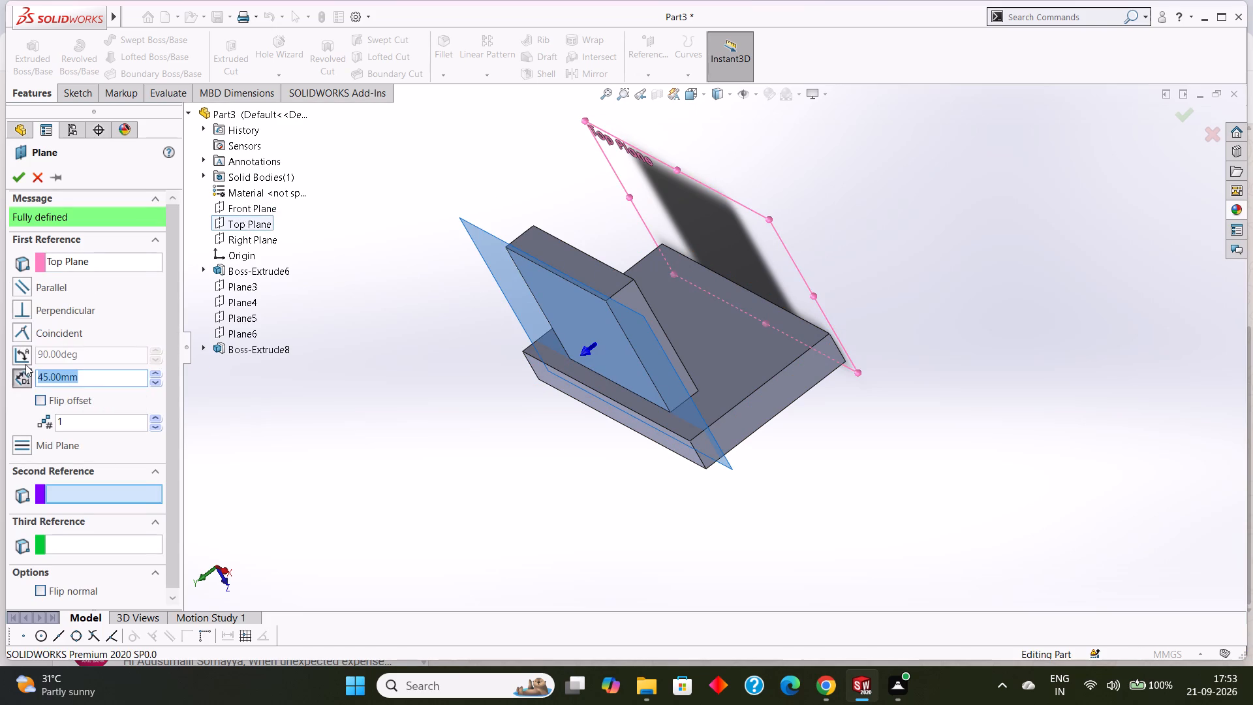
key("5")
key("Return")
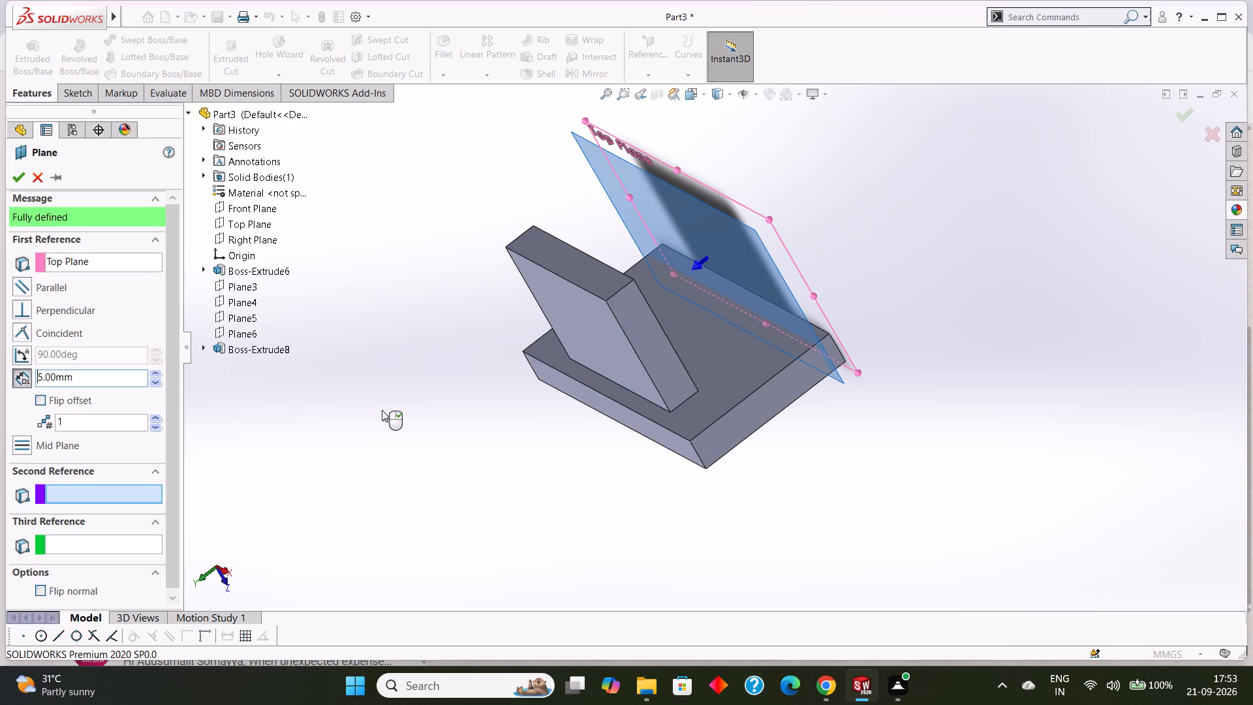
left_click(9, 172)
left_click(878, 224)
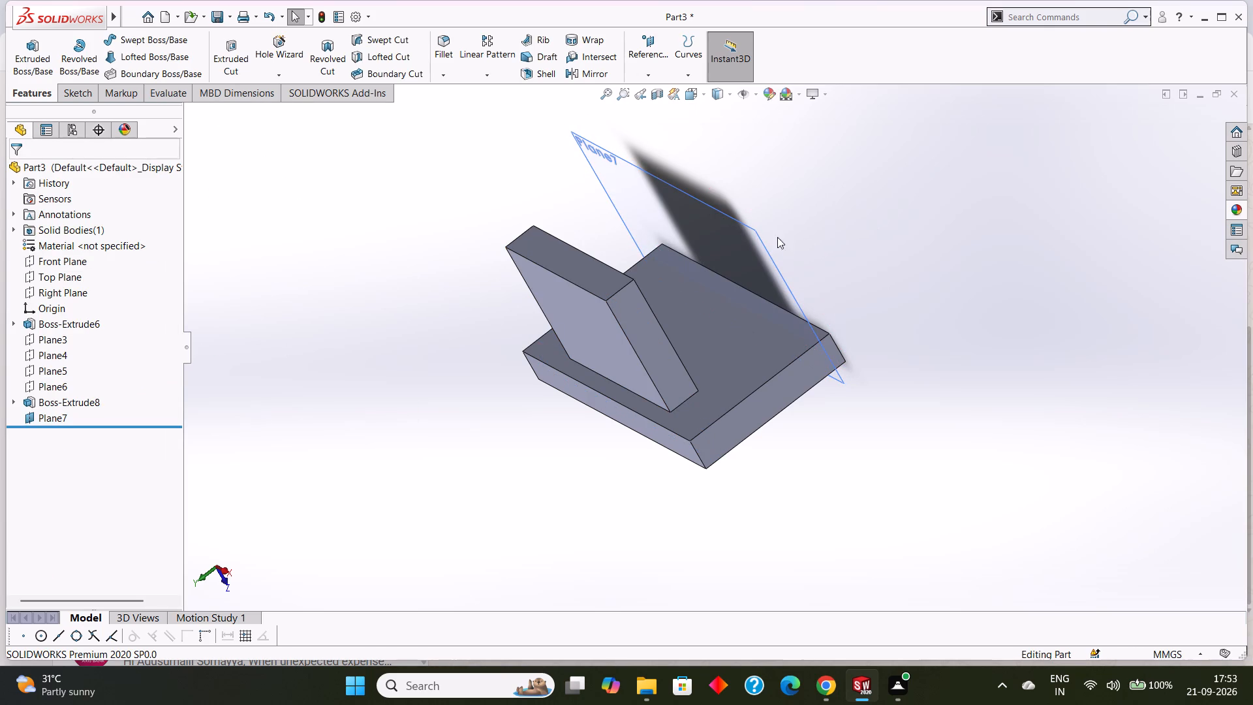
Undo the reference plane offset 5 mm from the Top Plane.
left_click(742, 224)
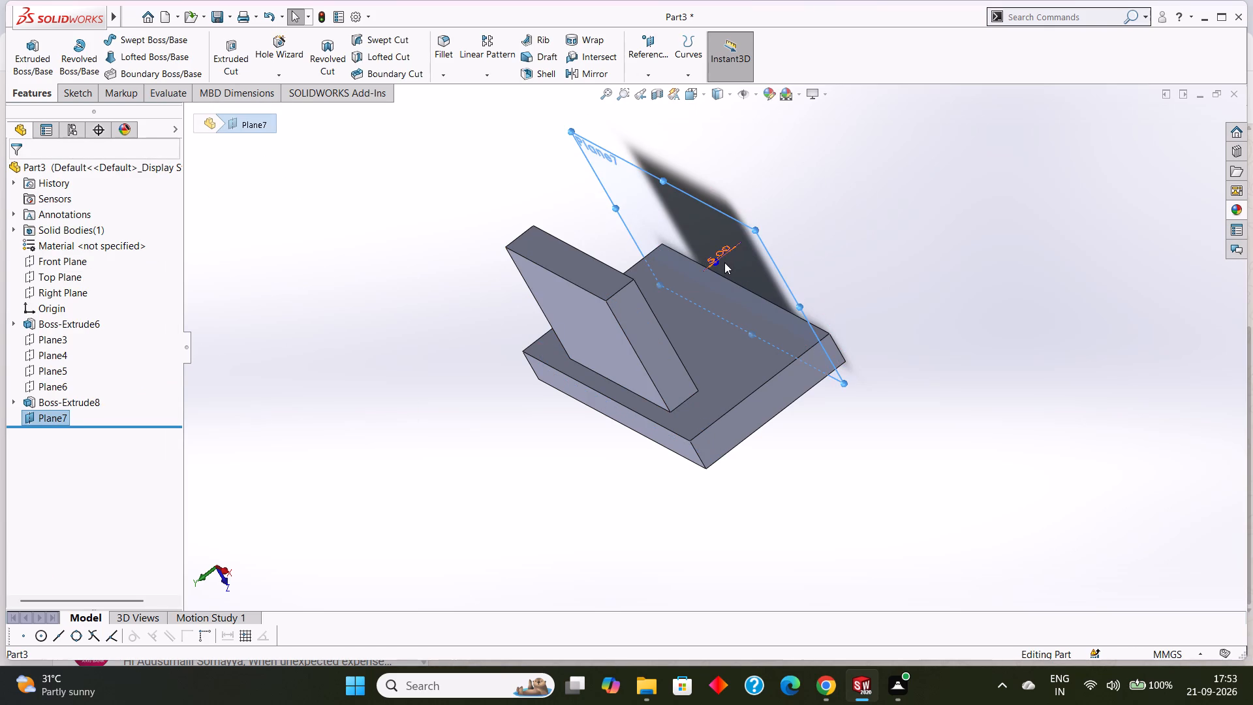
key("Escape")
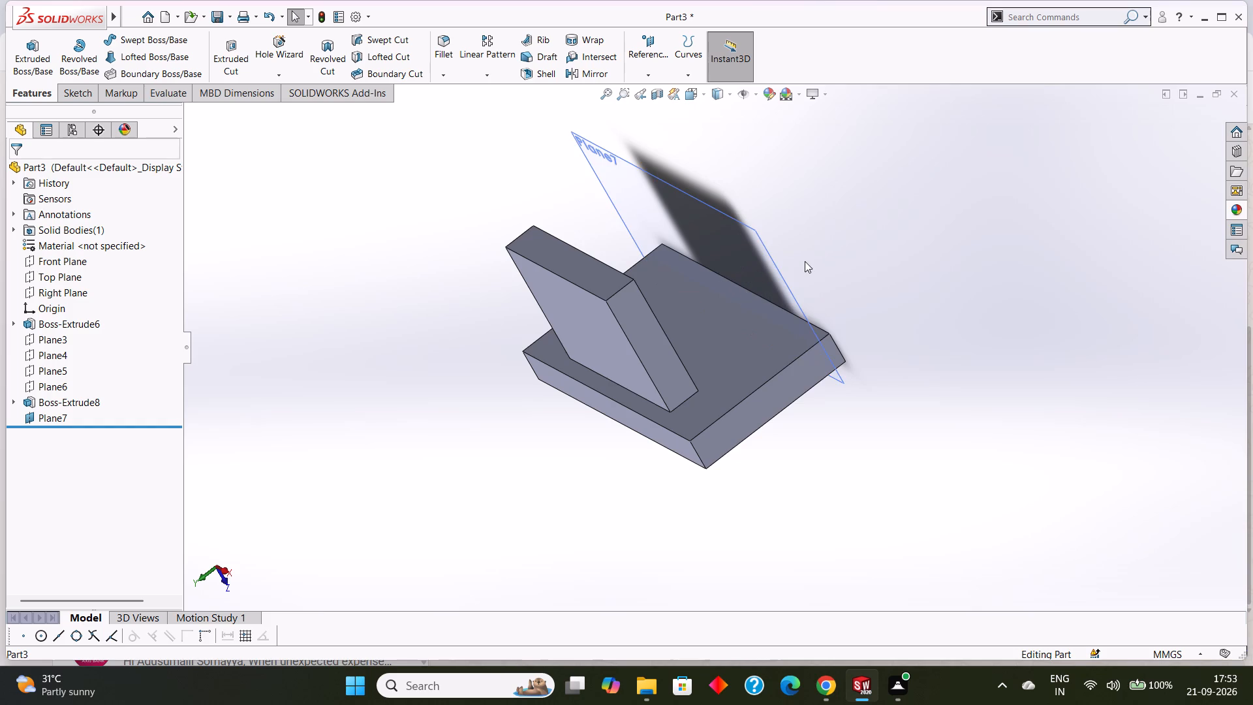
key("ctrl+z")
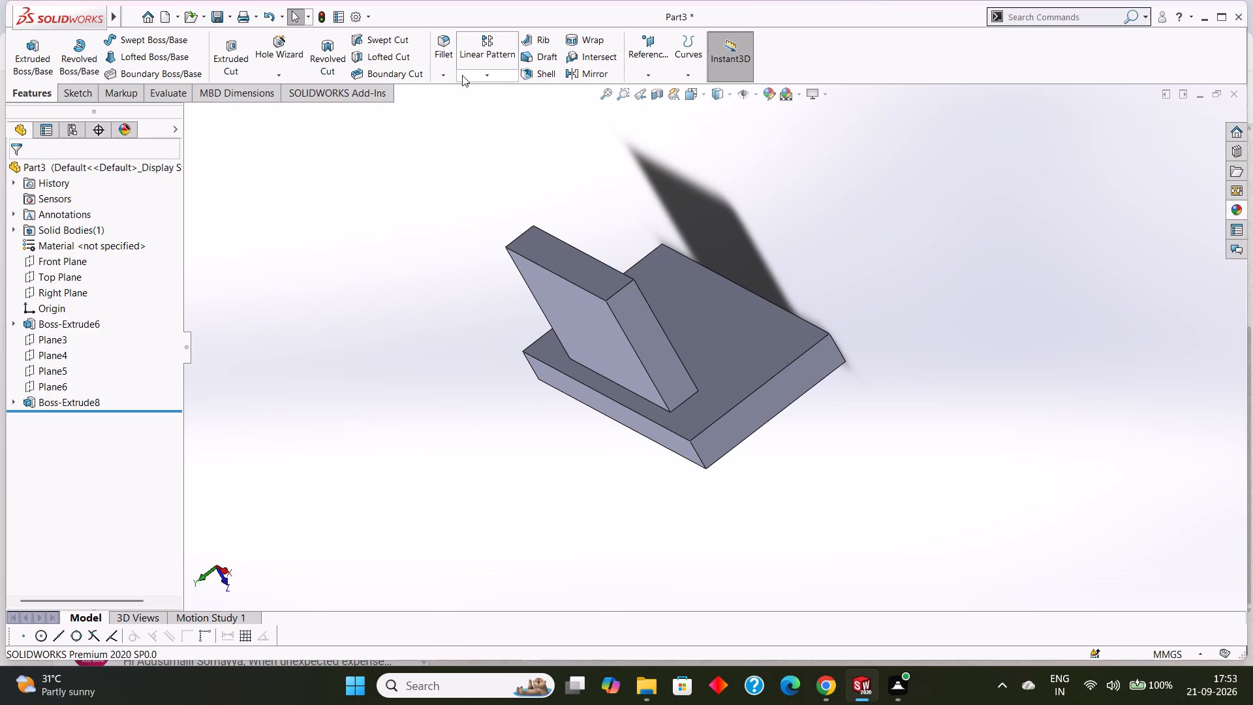
Create a reference plane offset 25 mm from the Top Plane.
left_click(643, 73)
left_click(652, 89)
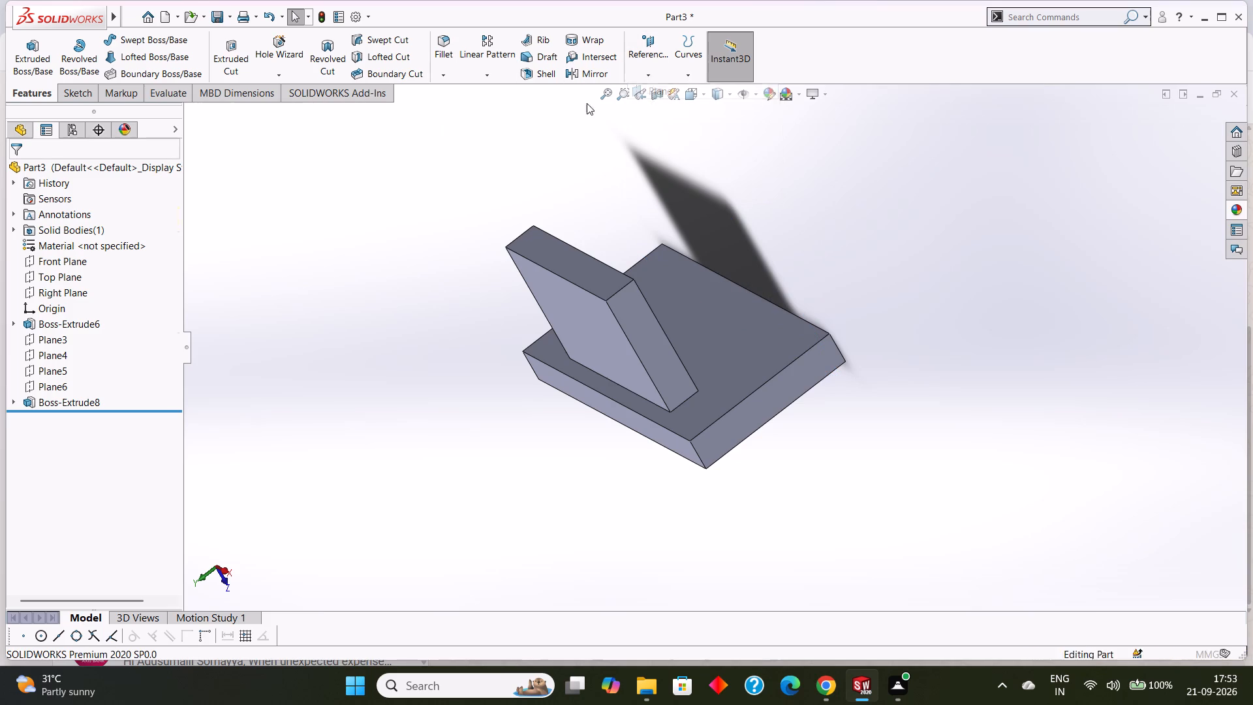
left_click(191, 114)
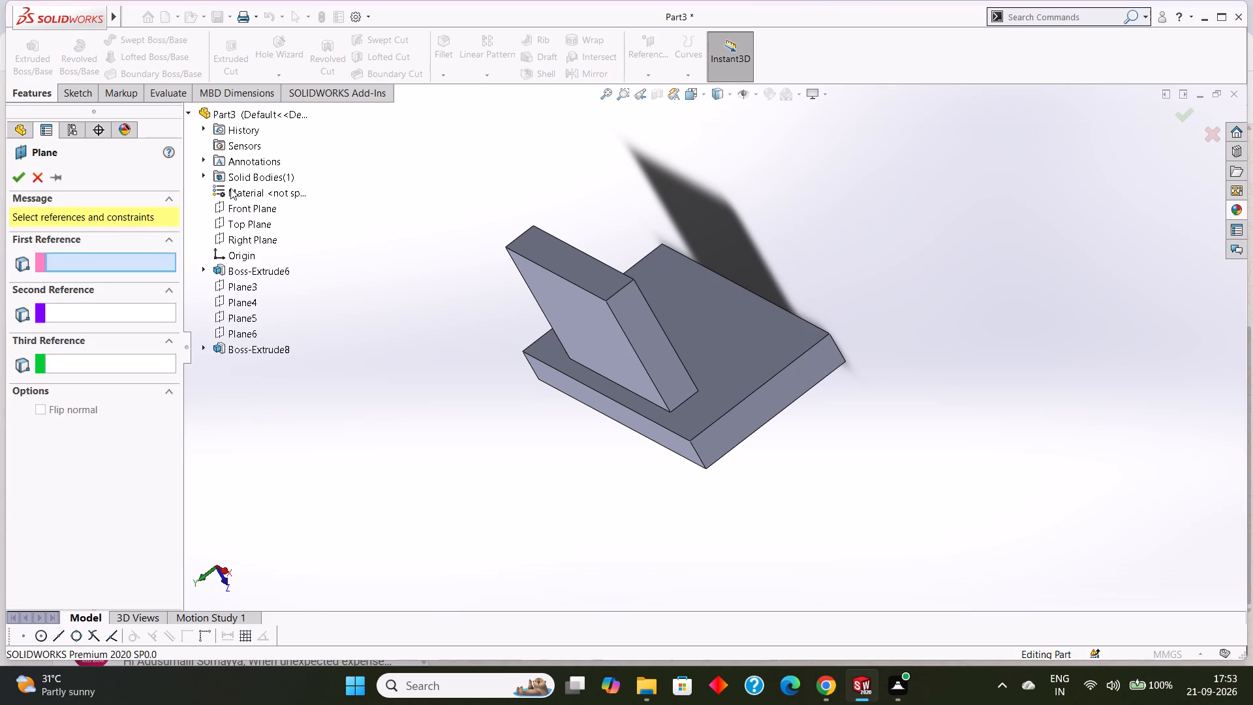
left_click(243, 225)
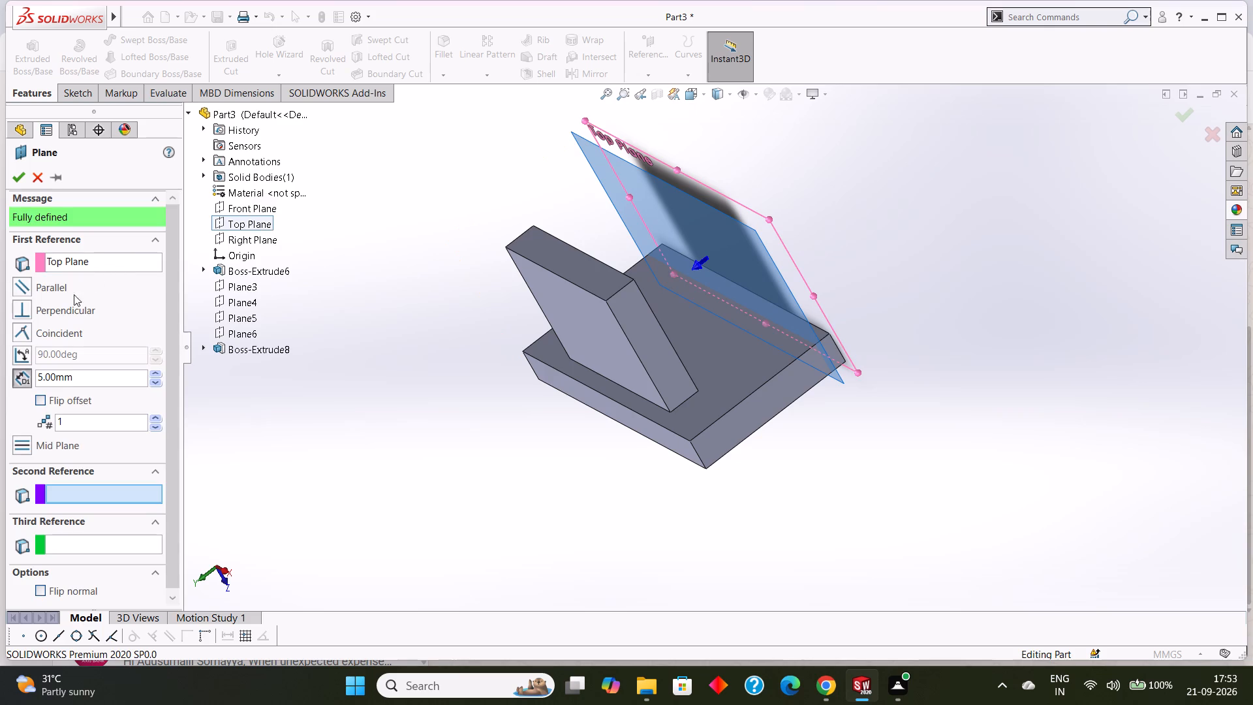
left_click_drag(76, 377, 29, 368)
type("25")
key("Return")
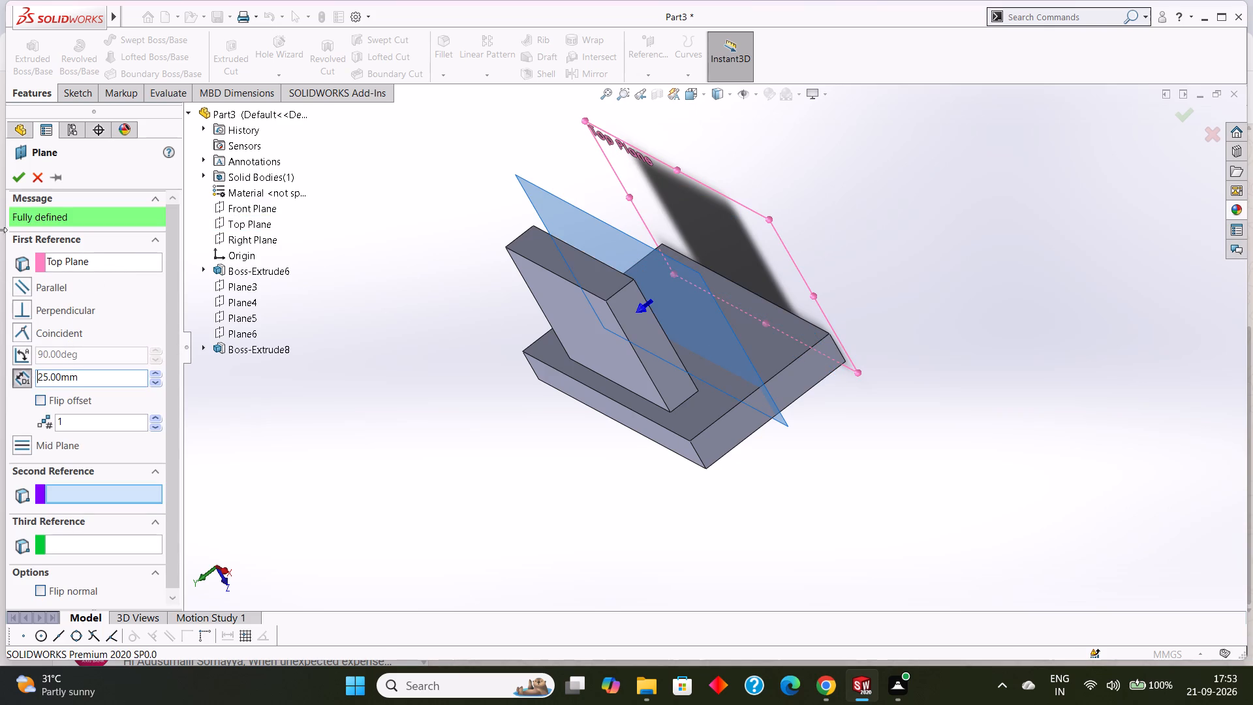
left_click(18, 181)
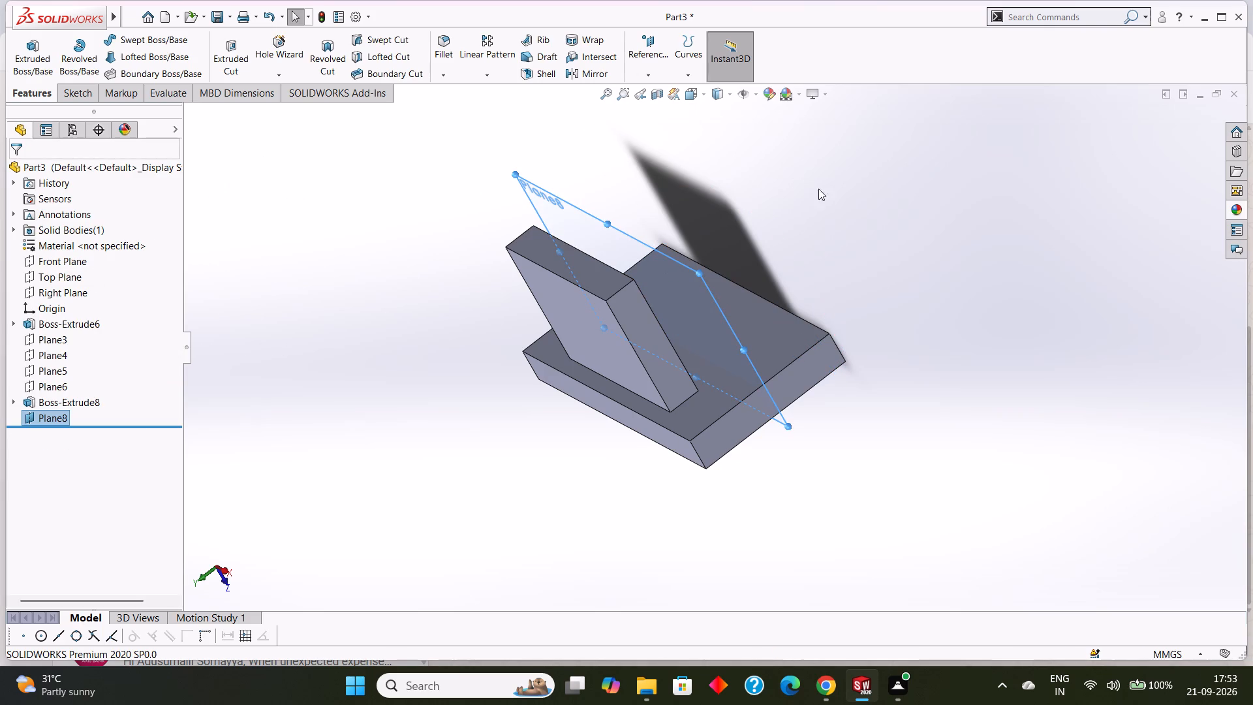
left_click(874, 223)
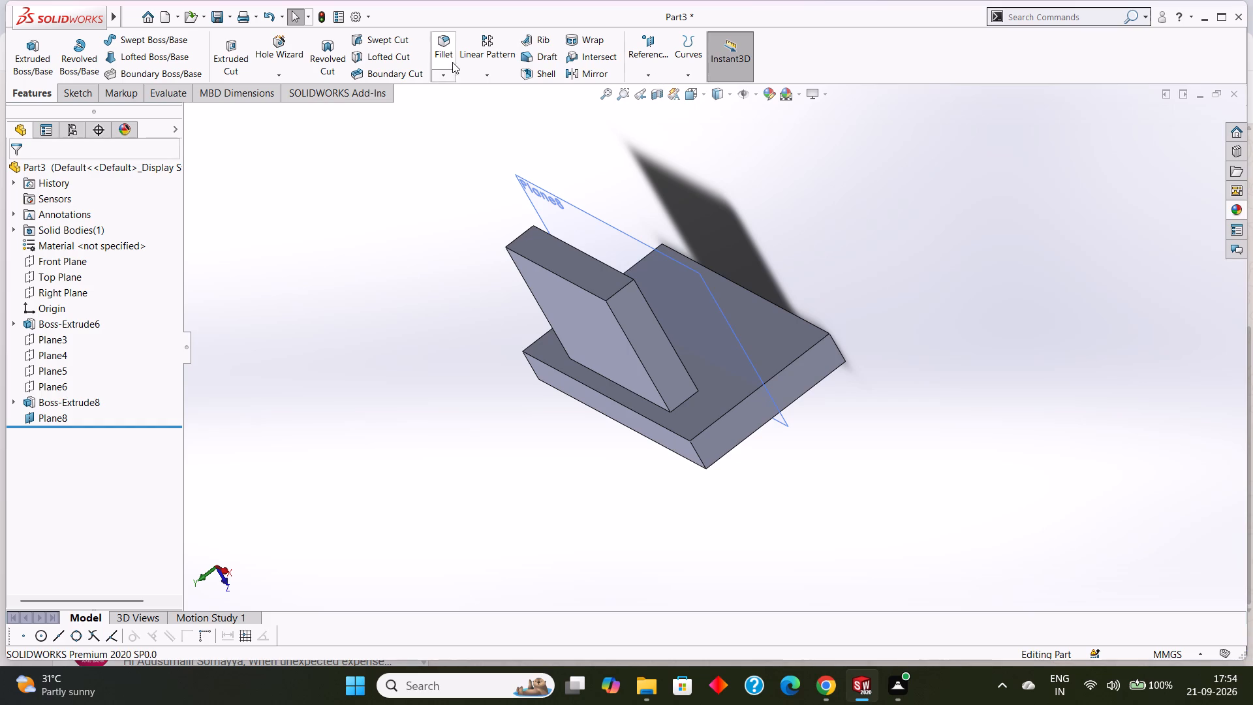
Mirror the upright wall extrusion about the 25 mm offset plane.
left_click(489, 74)
left_click(491, 122)
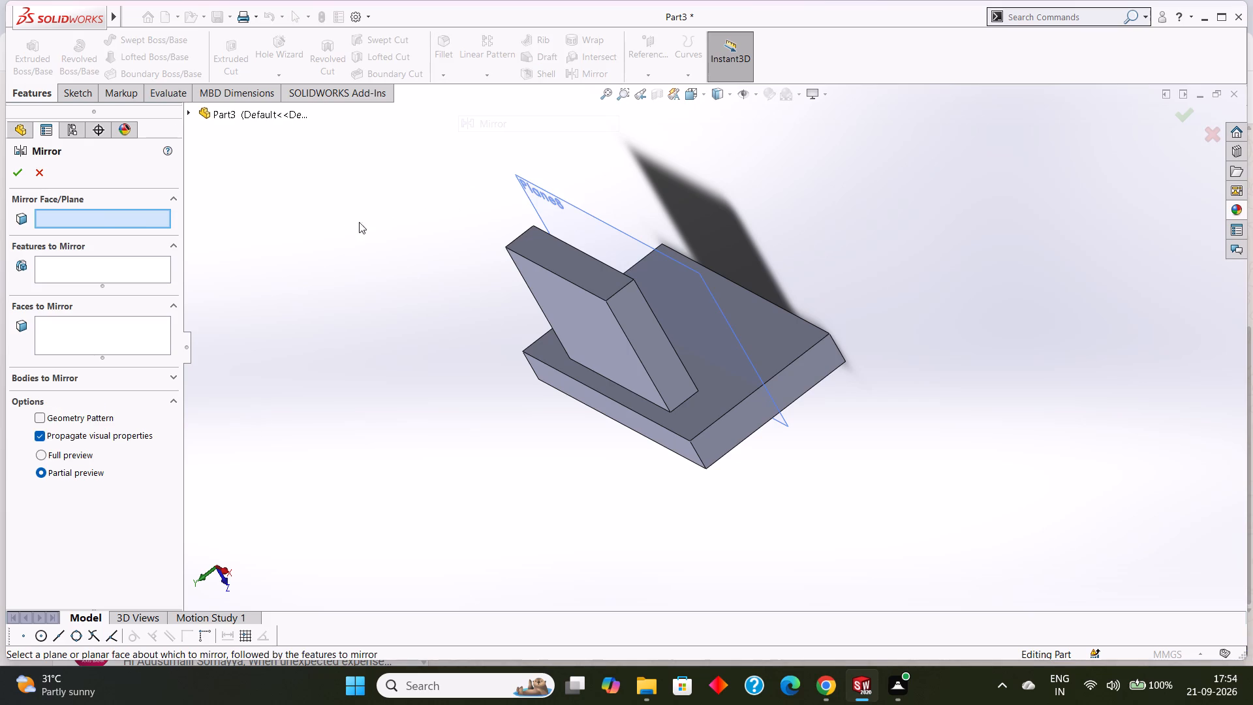
left_click(90, 206)
middle_click_drag(275, 191, 288, 164)
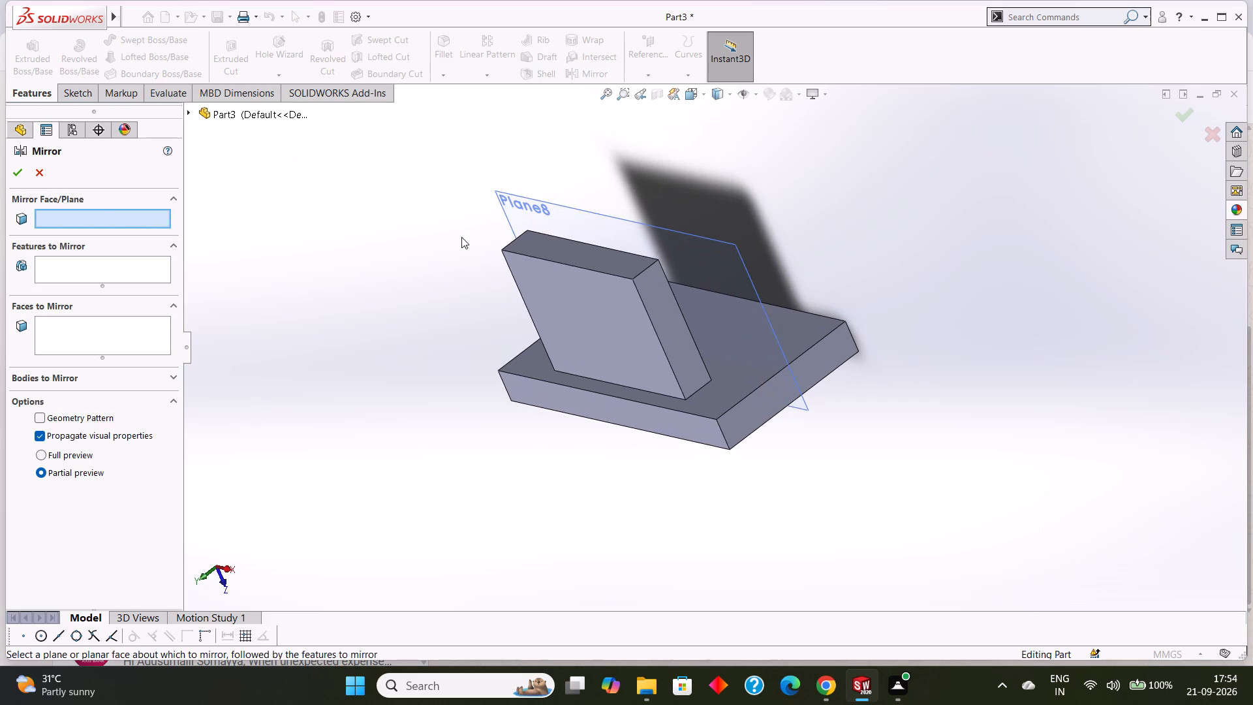
left_click(734, 246)
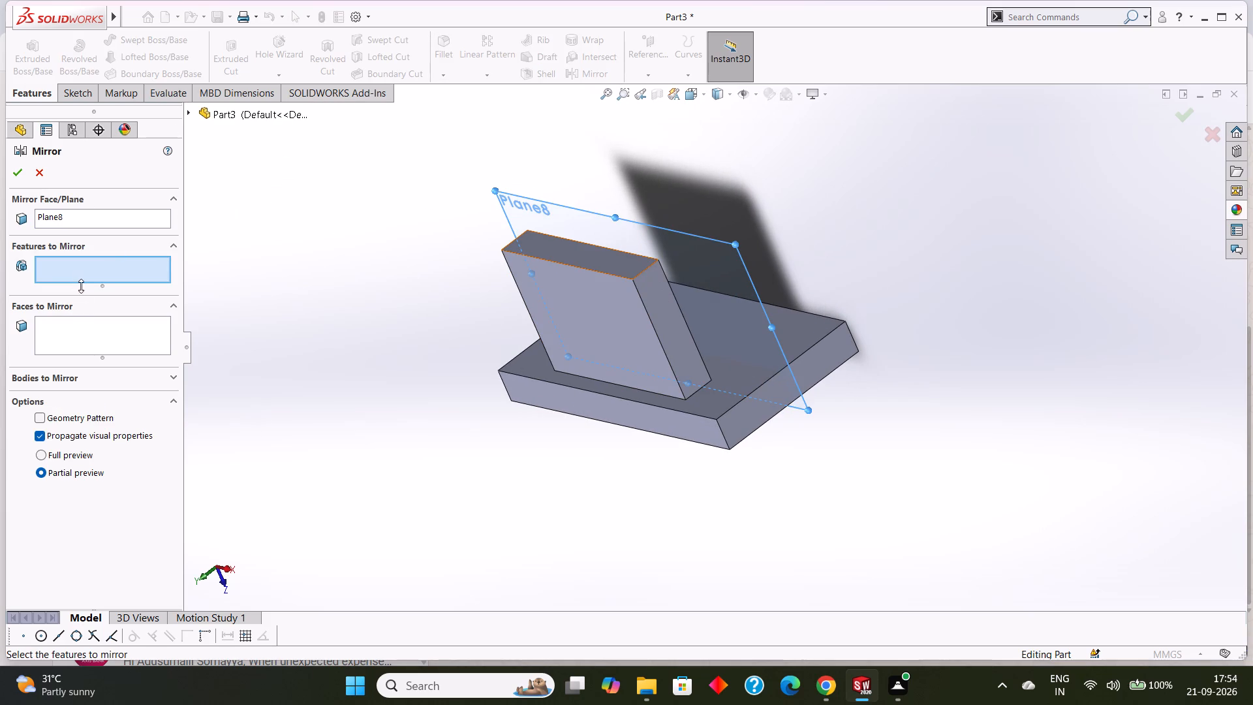
left_click(81, 279)
left_click(583, 294)
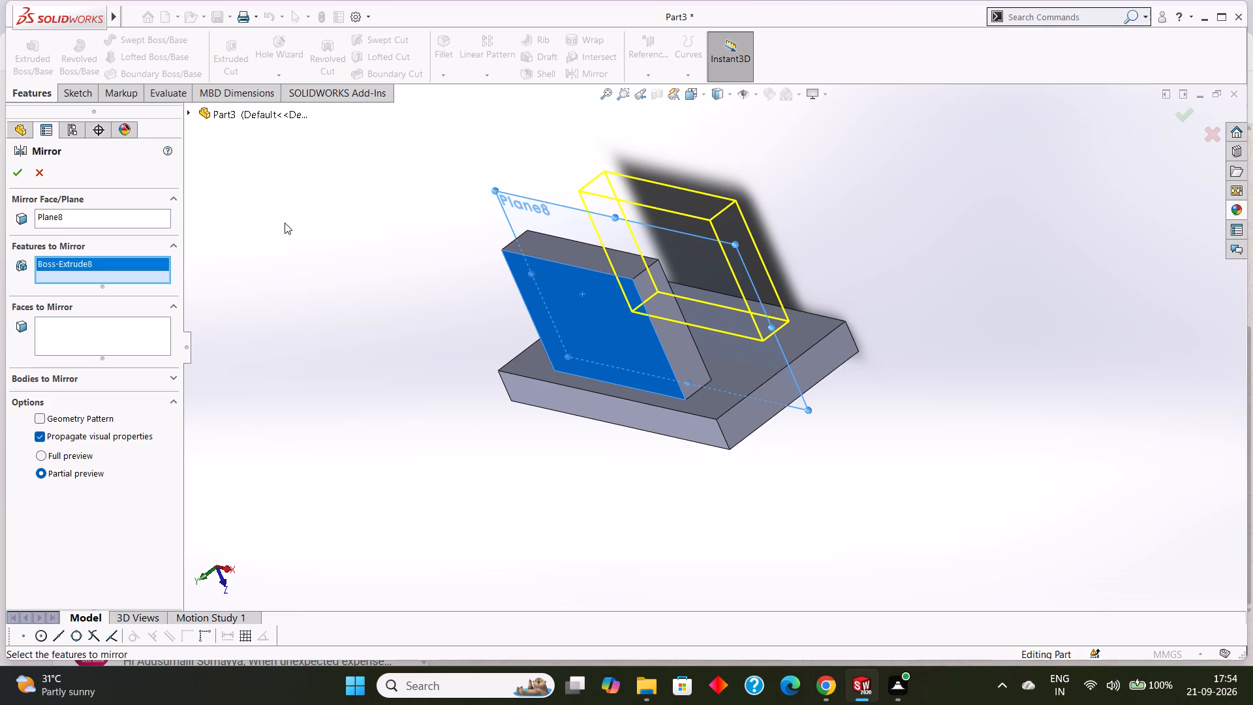
left_click(21, 168)
left_click(1144, 314)
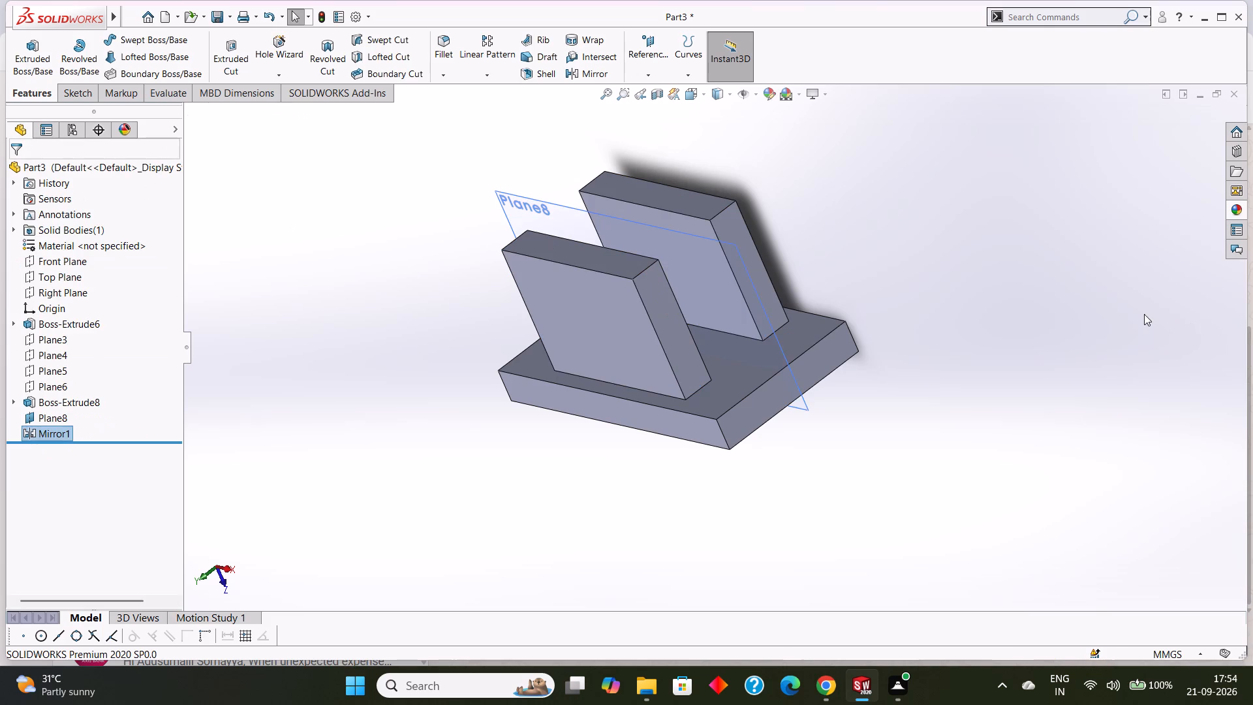
Examine the plate with its two upright walls from several angles.
middle_click_drag(1190, 419, 1191, 382)
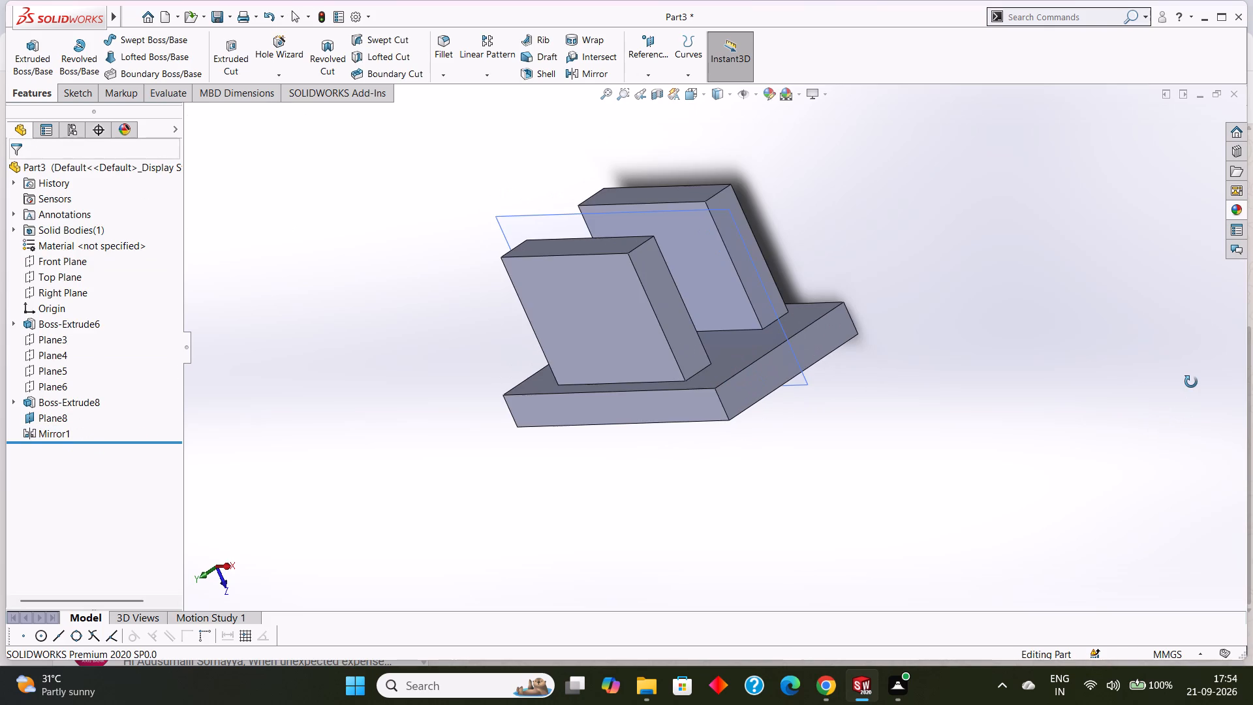
middle_click_drag(1191, 382, 1183, 392)
scroll(1183, 392, "up", 1)
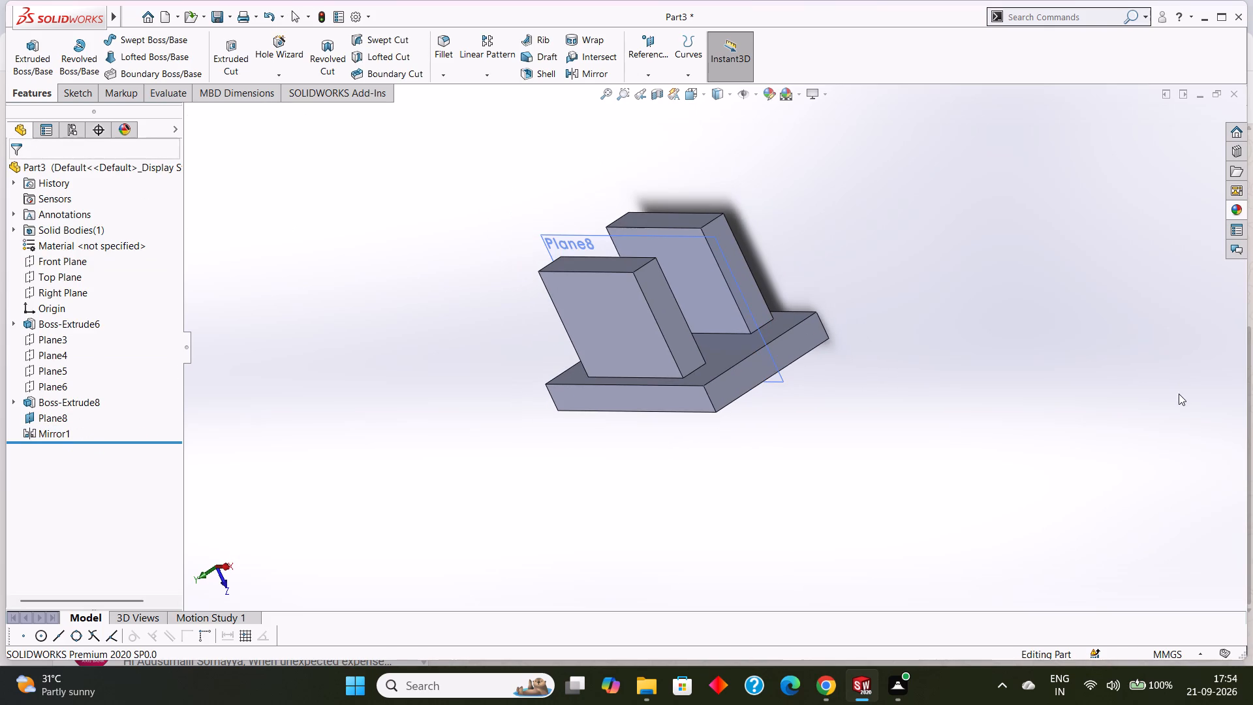
middle_click_drag(1169, 411, 1201, 379)
scroll(1180, 368, "down", 1)
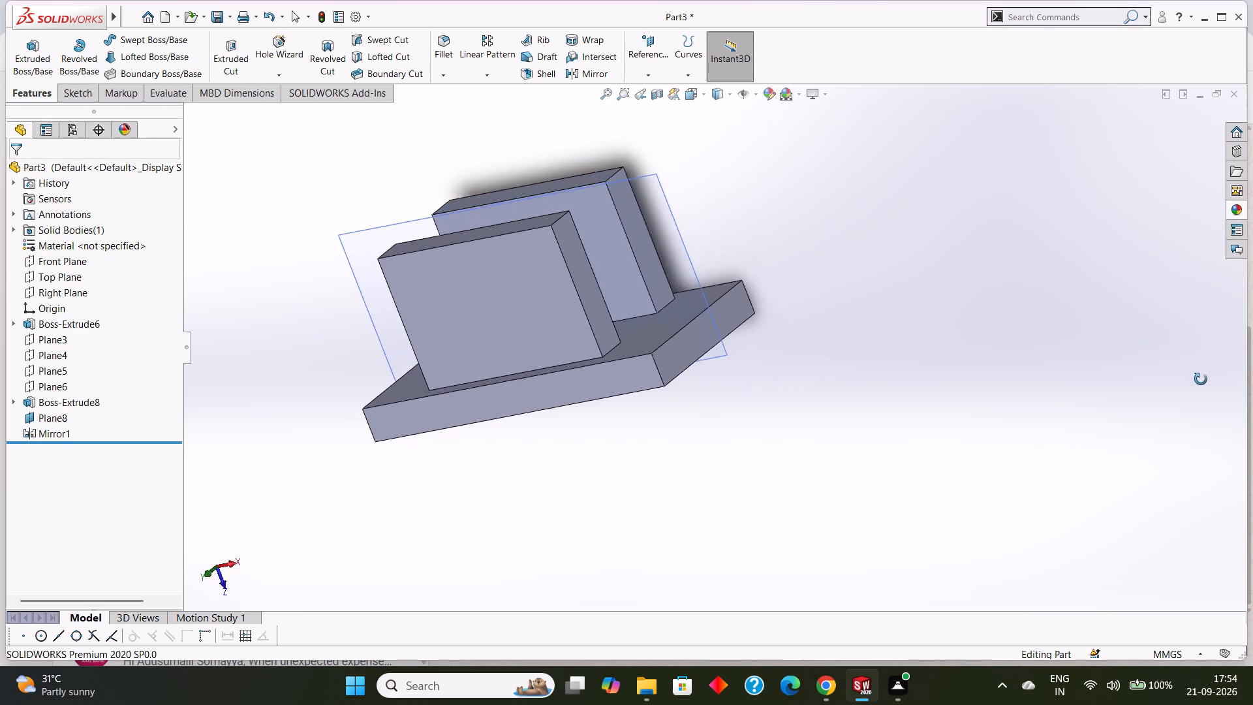
middle_click_drag(1201, 379, 1241, 385)
scroll(981, 434, "up", 2)
middle_click_drag(981, 434, 976, 483)
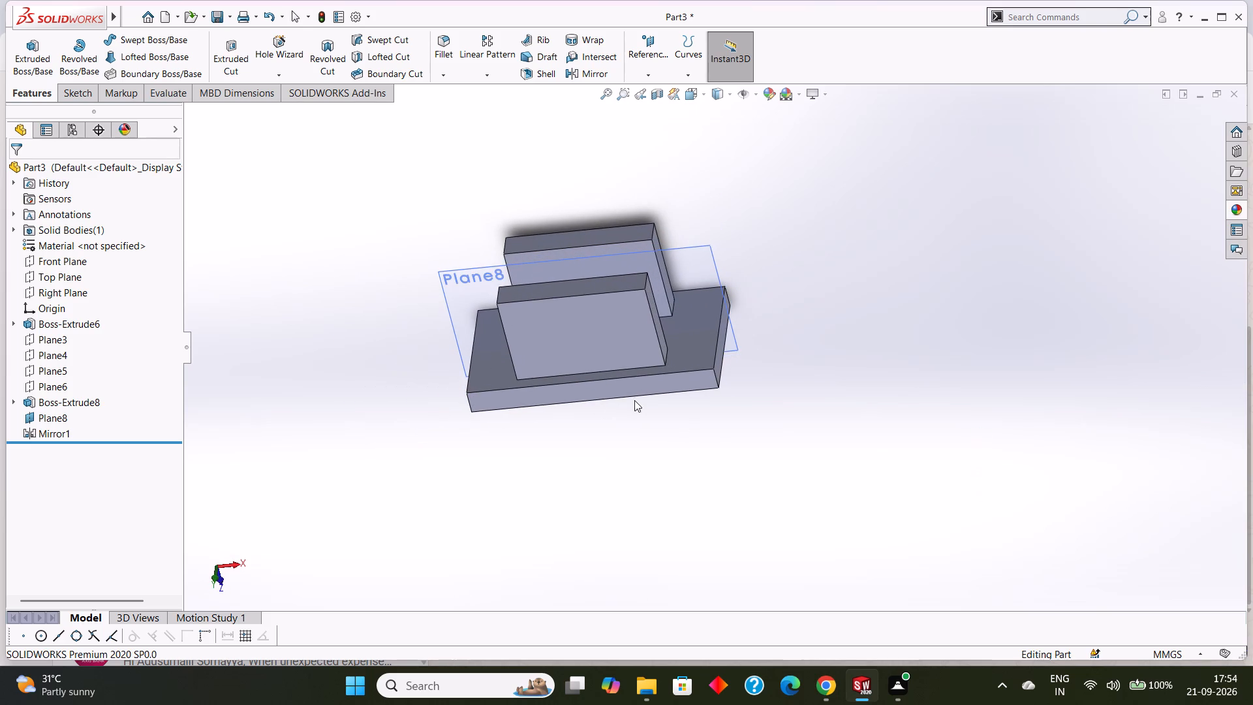
scroll(741, 441, "down", 1)
middle_click_drag(741, 441, 747, 450)
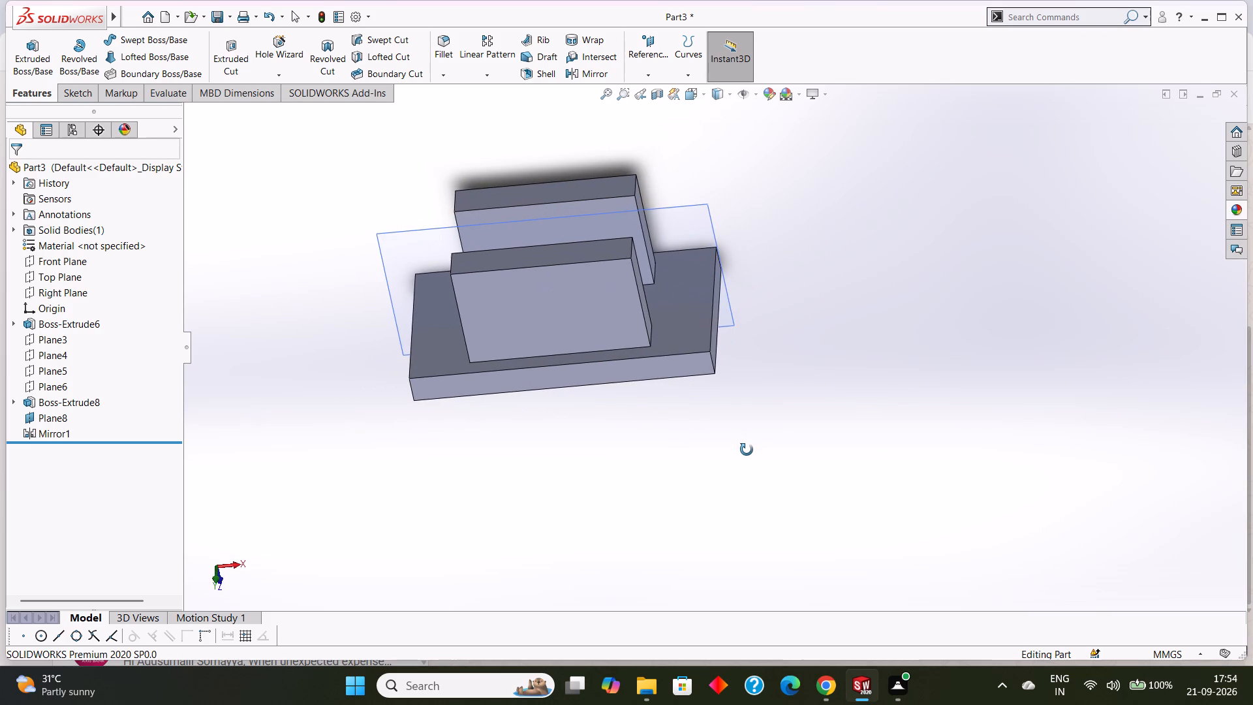
middle_click_drag(747, 450, 764, 432)
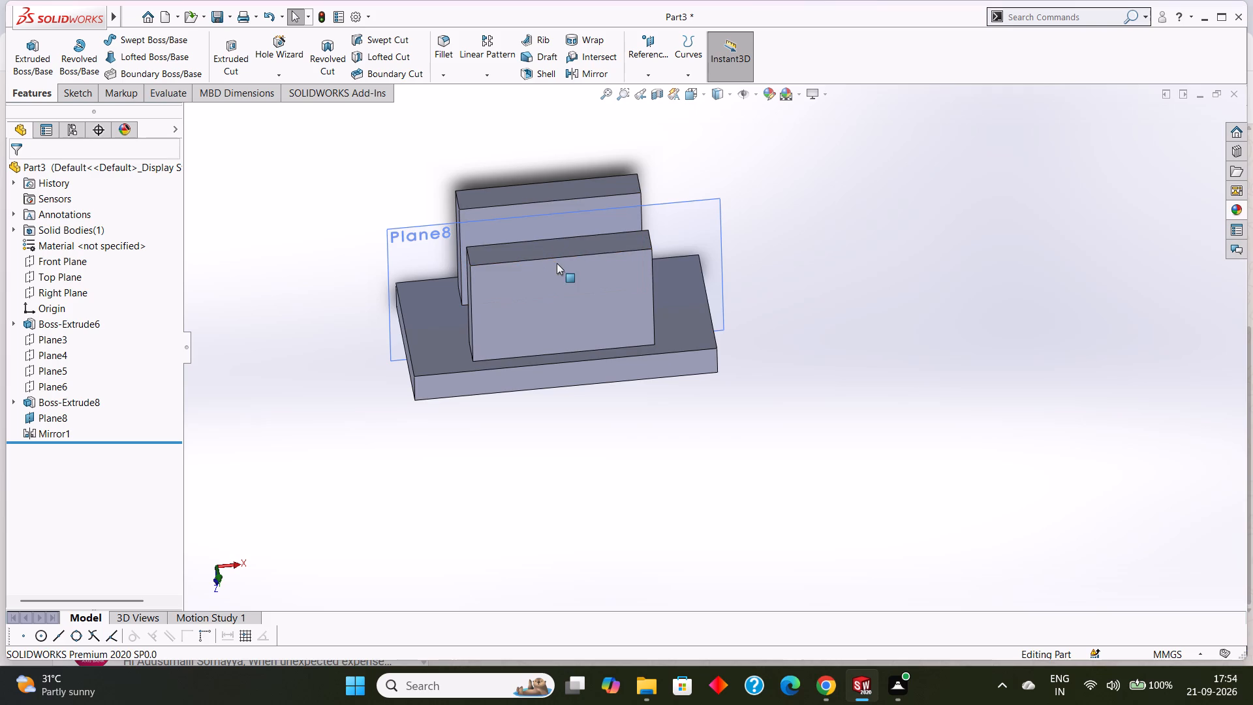
Open a new sketch on the outer face of the original upright wall, viewed normal to that face.
left_click(558, 269)
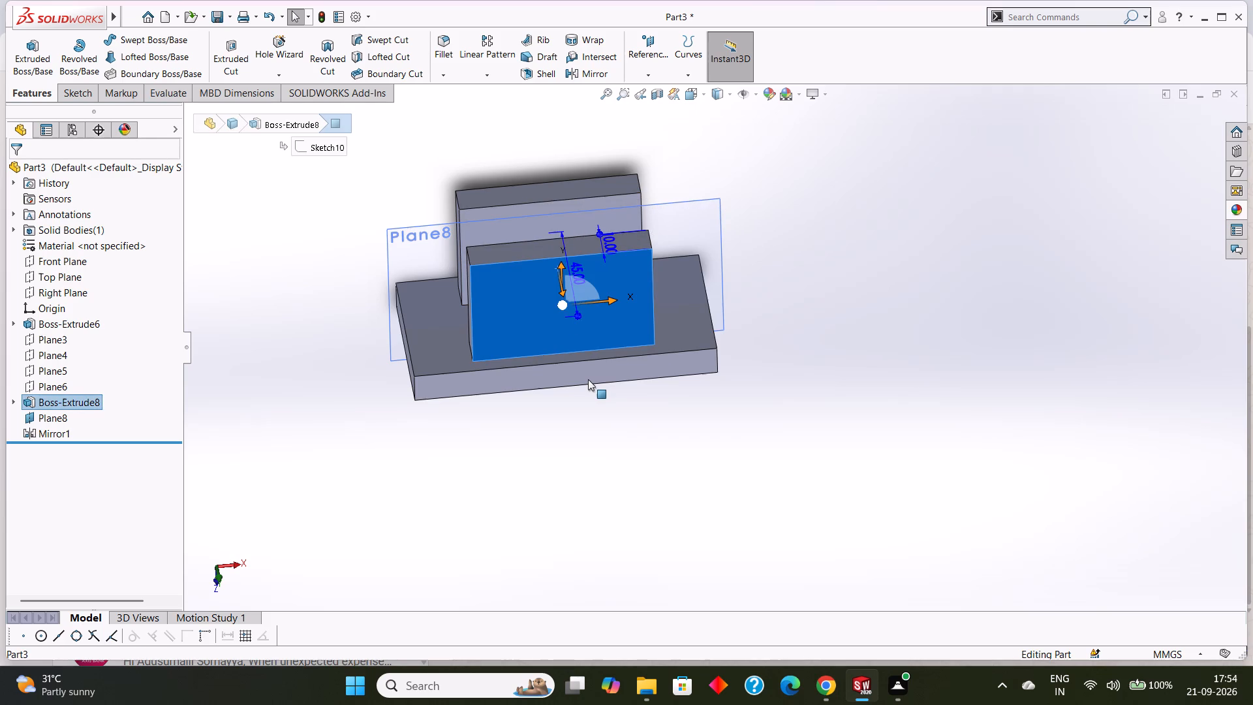
key("Escape")
middle_click_drag(764, 423, 762, 373)
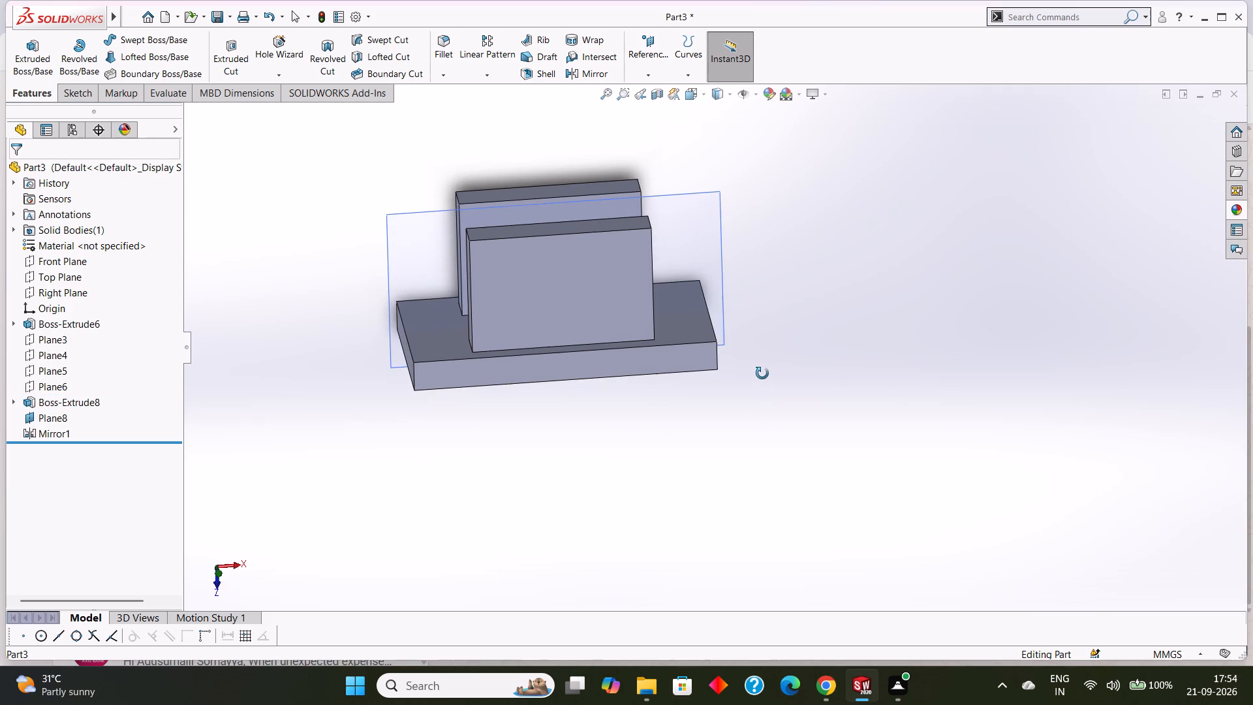
middle_click_drag(762, 373, 760, 381)
left_click(532, 260)
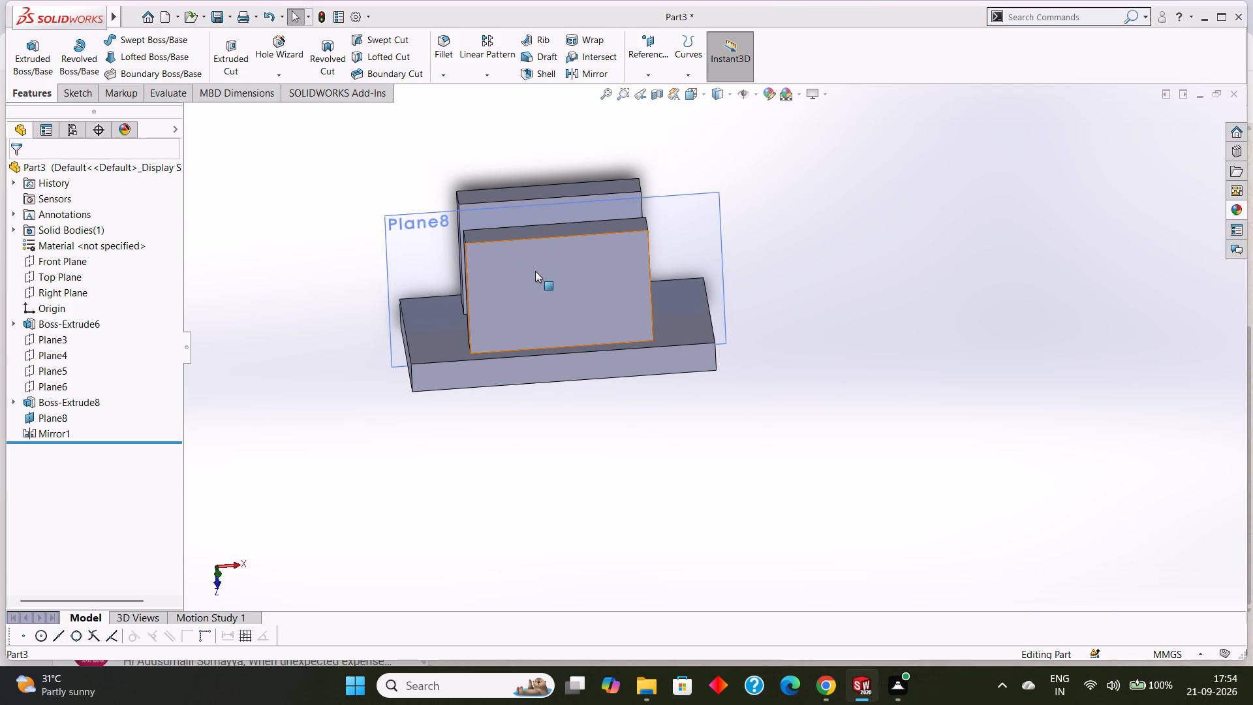
key("Escape")
key("Escape")
key("Escape")
left_click(555, 267)
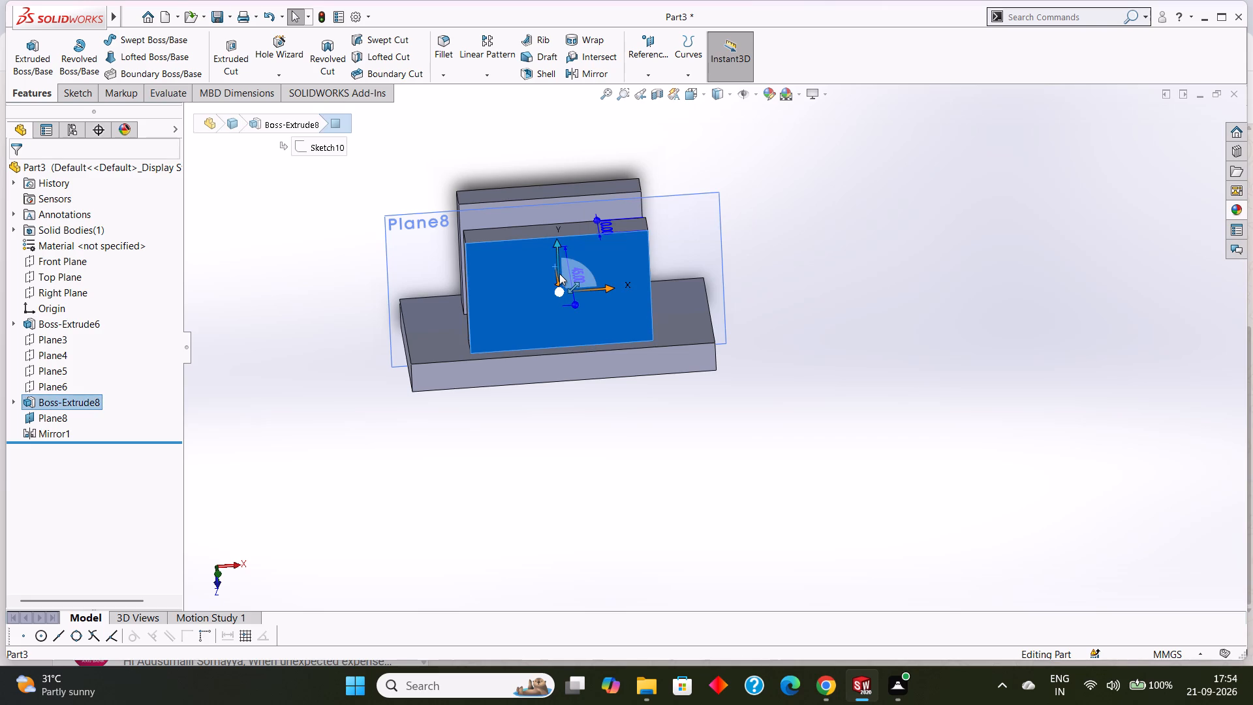
key("ctrl+8")
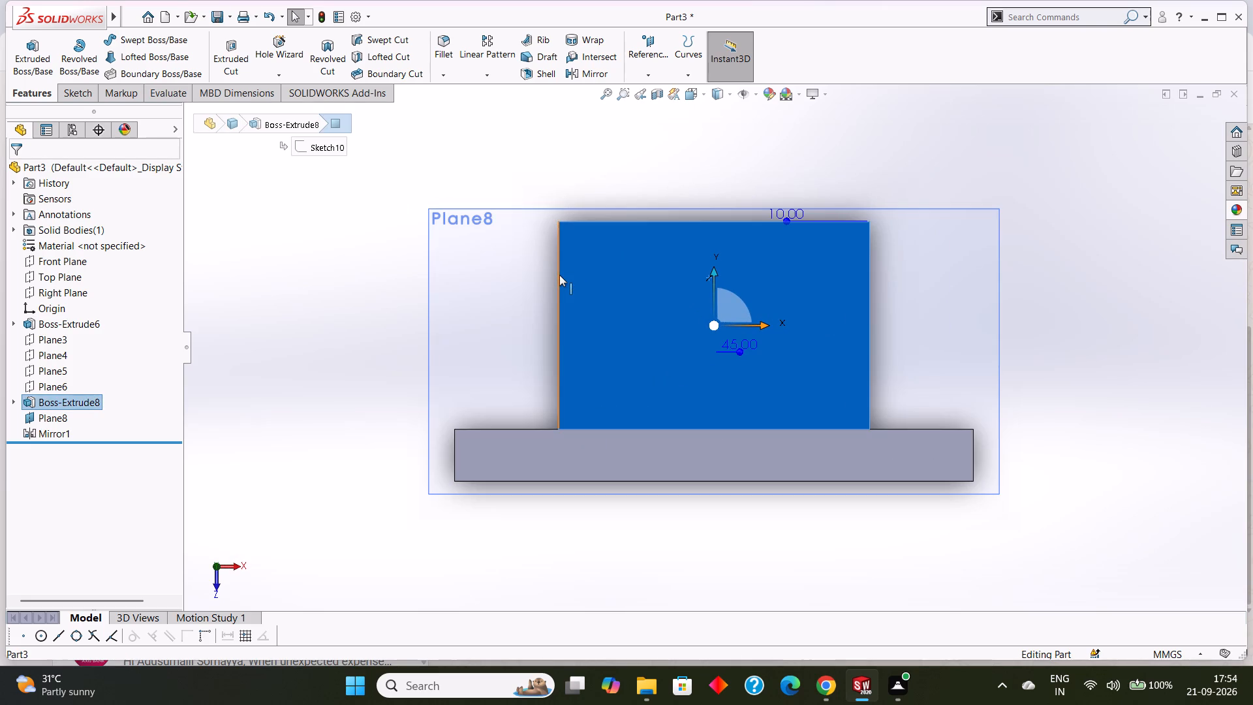
right_click(666, 257)
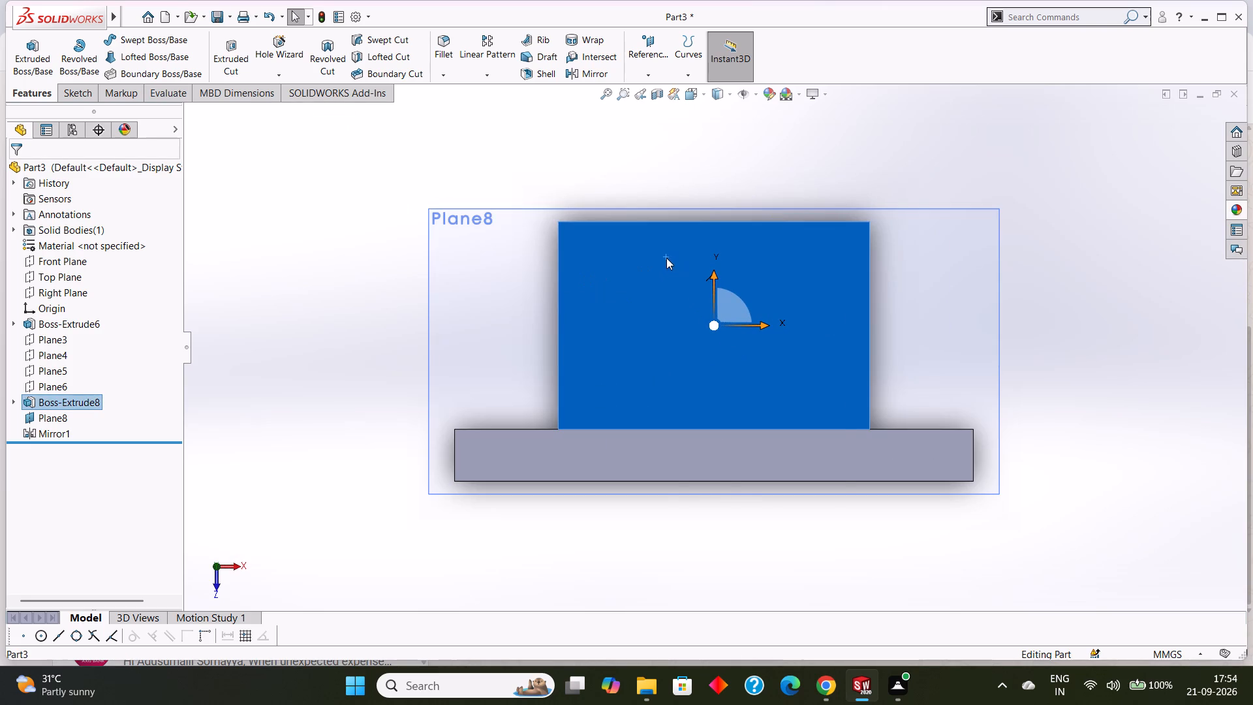
left_click(692, 240)
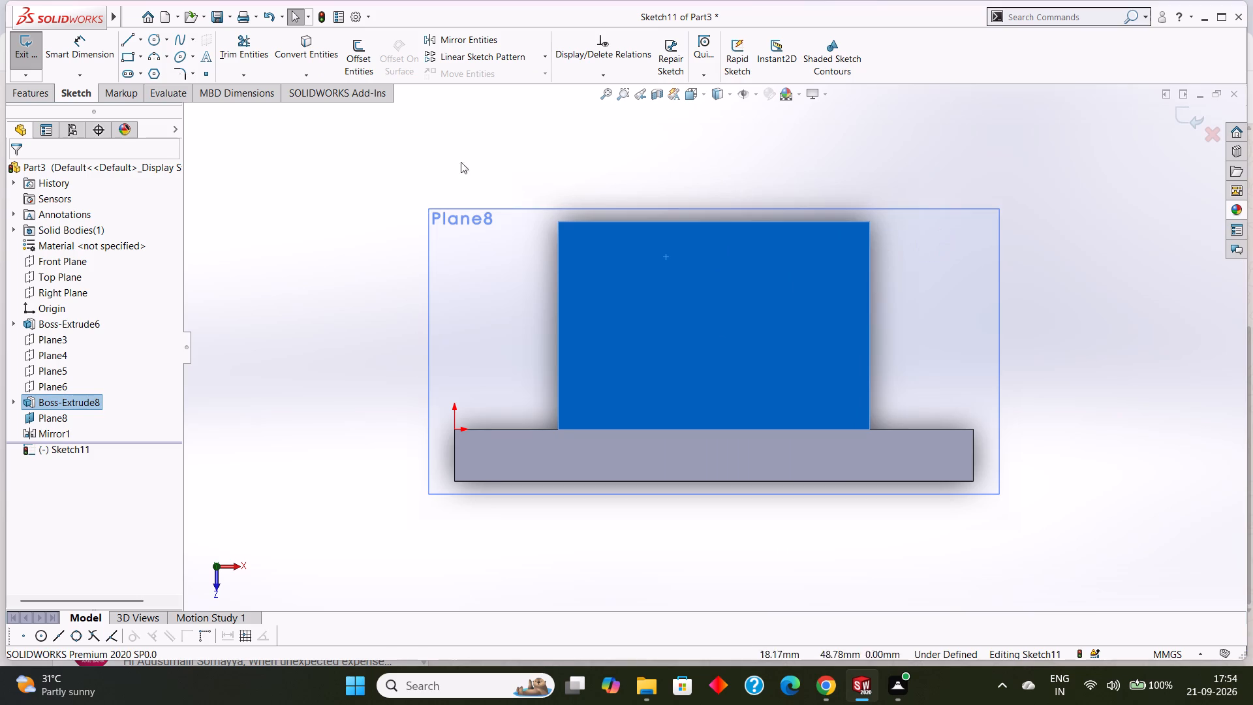
key("Escape")
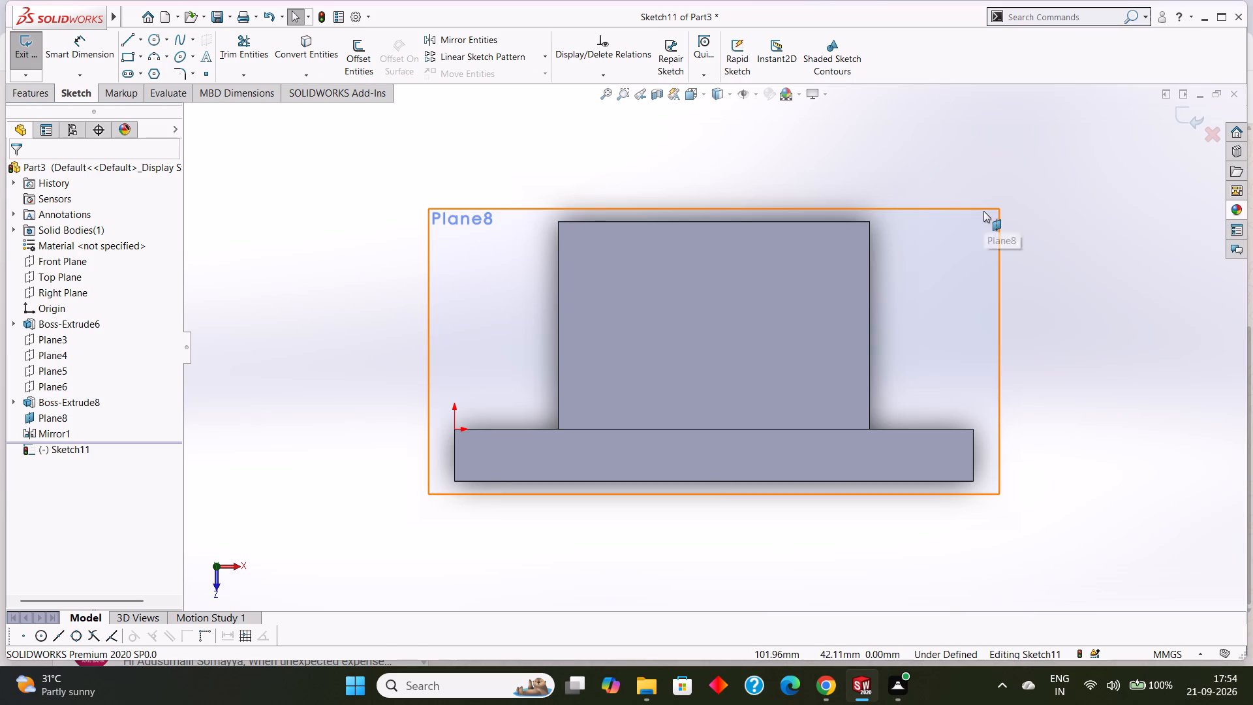
Hide the 25 mm offset plane between the two walls.
right_click(983, 211)
key("Escape")
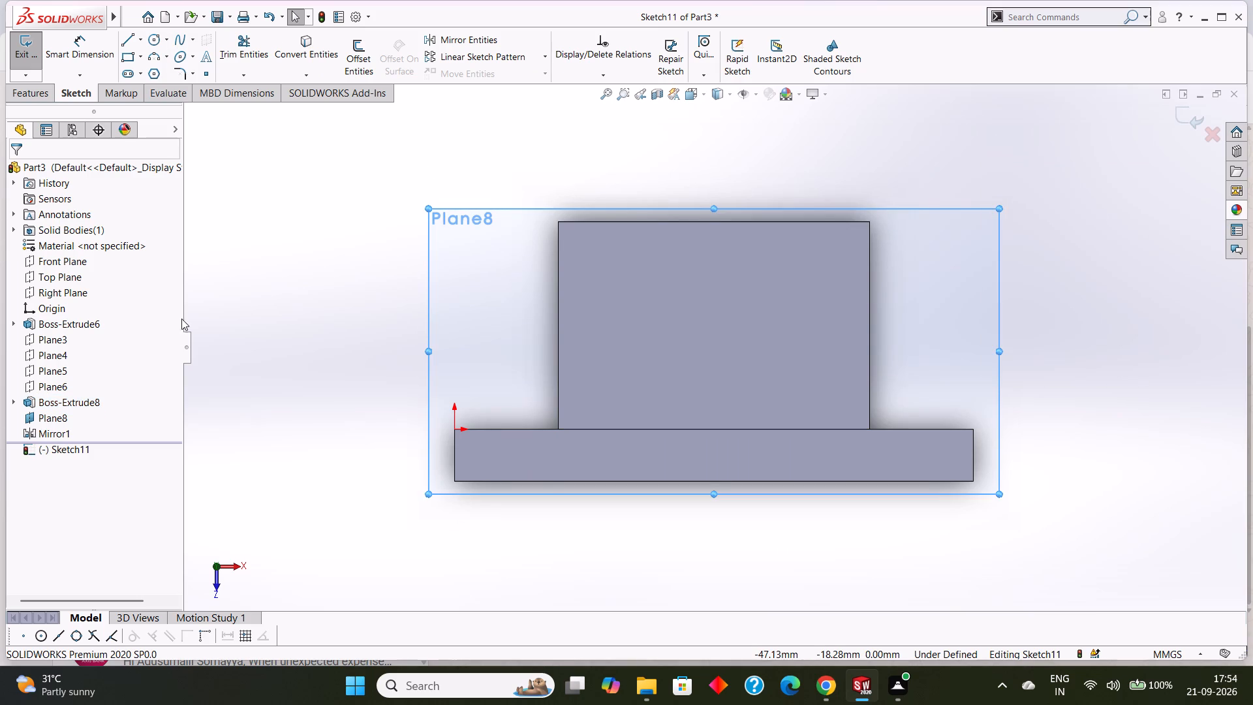
left_click(52, 420)
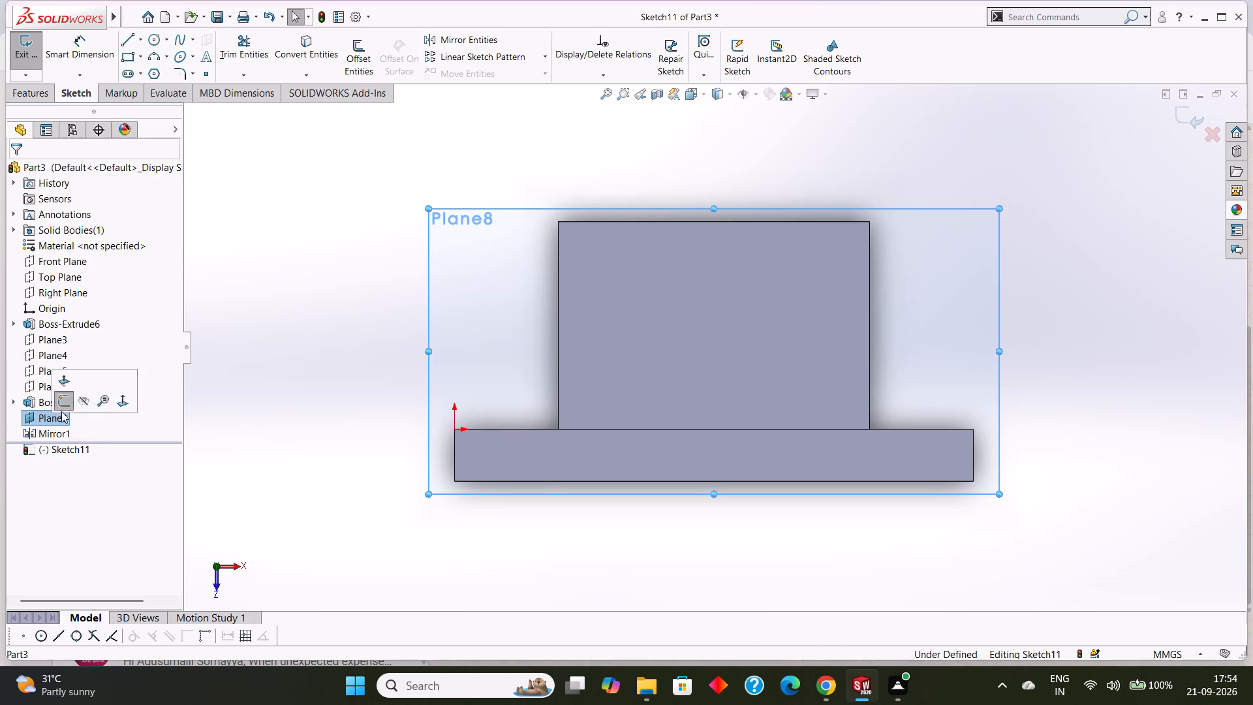
left_click(97, 527)
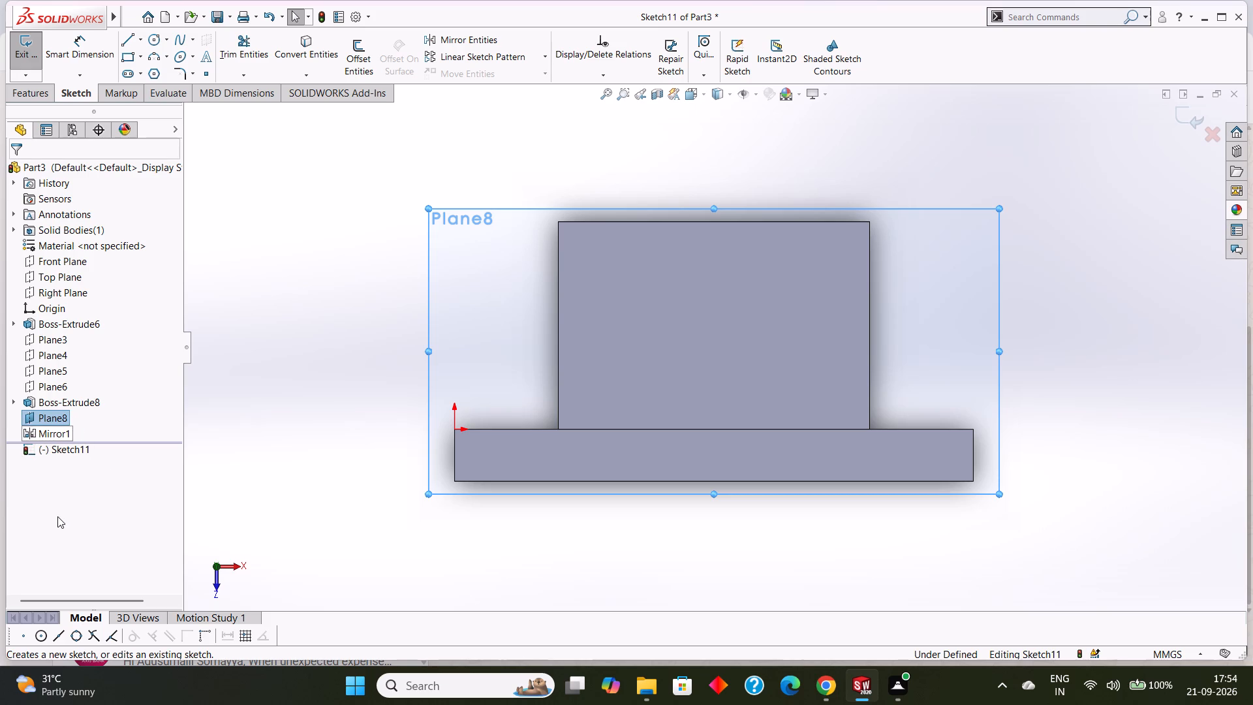
key("Escape")
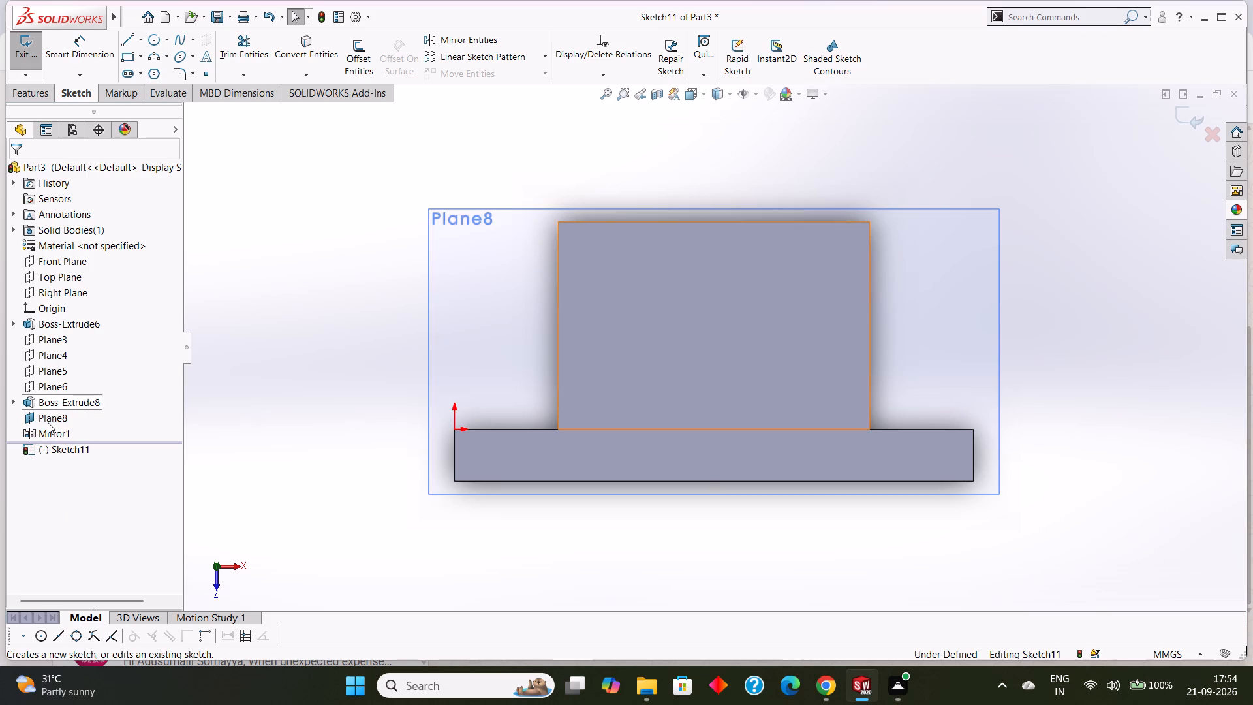
left_click(48, 424)
left_click(71, 401)
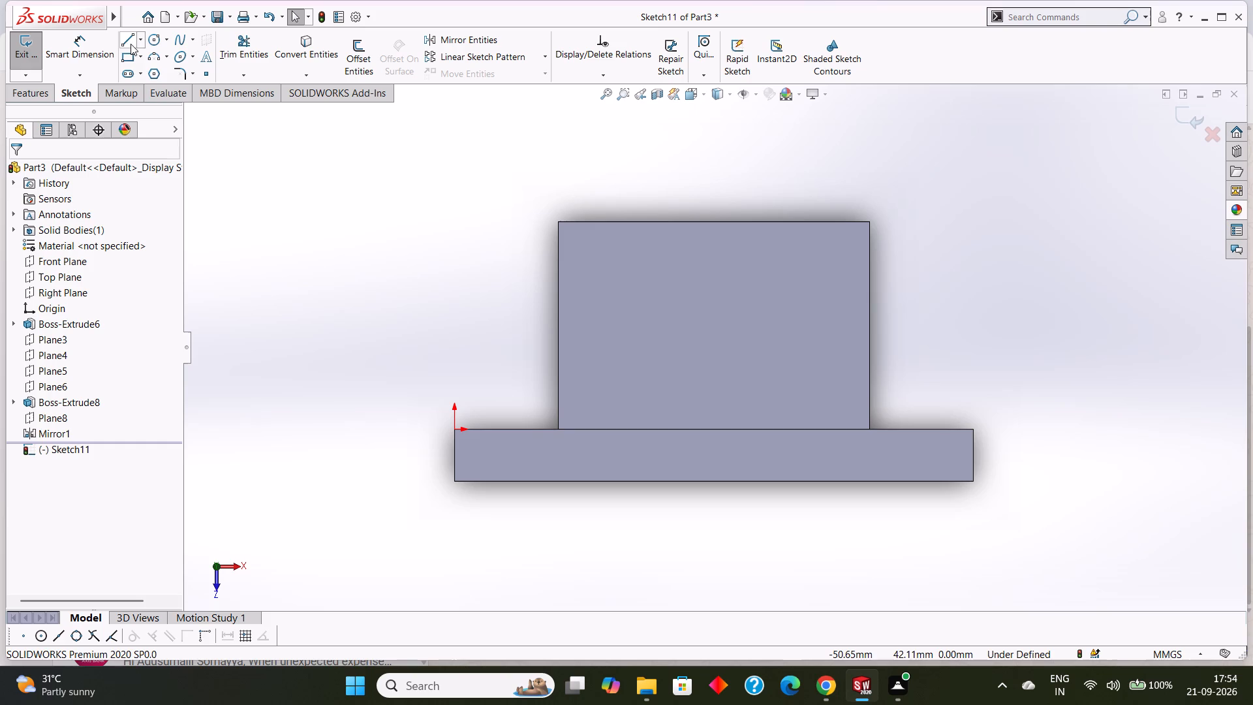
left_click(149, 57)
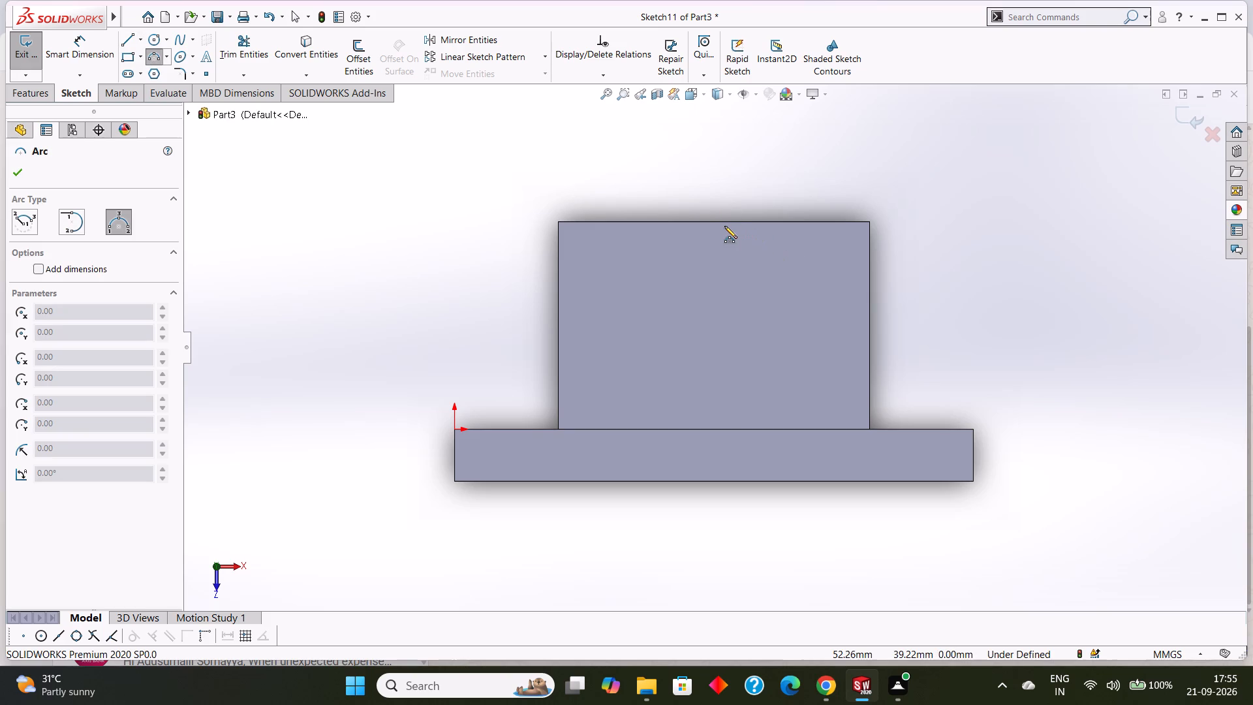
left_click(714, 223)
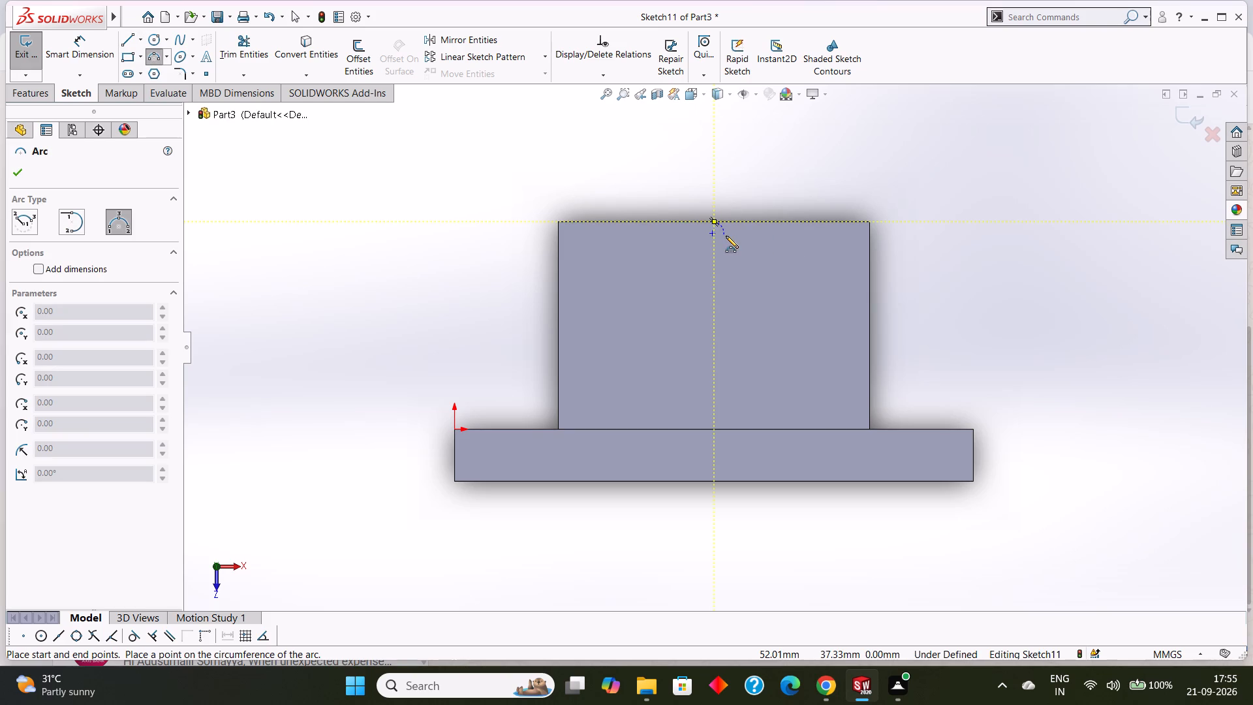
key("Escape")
Sketch a circle of radius 12.5 mm centred on the midpoint of the wall's top edge.
left_click(154, 37)
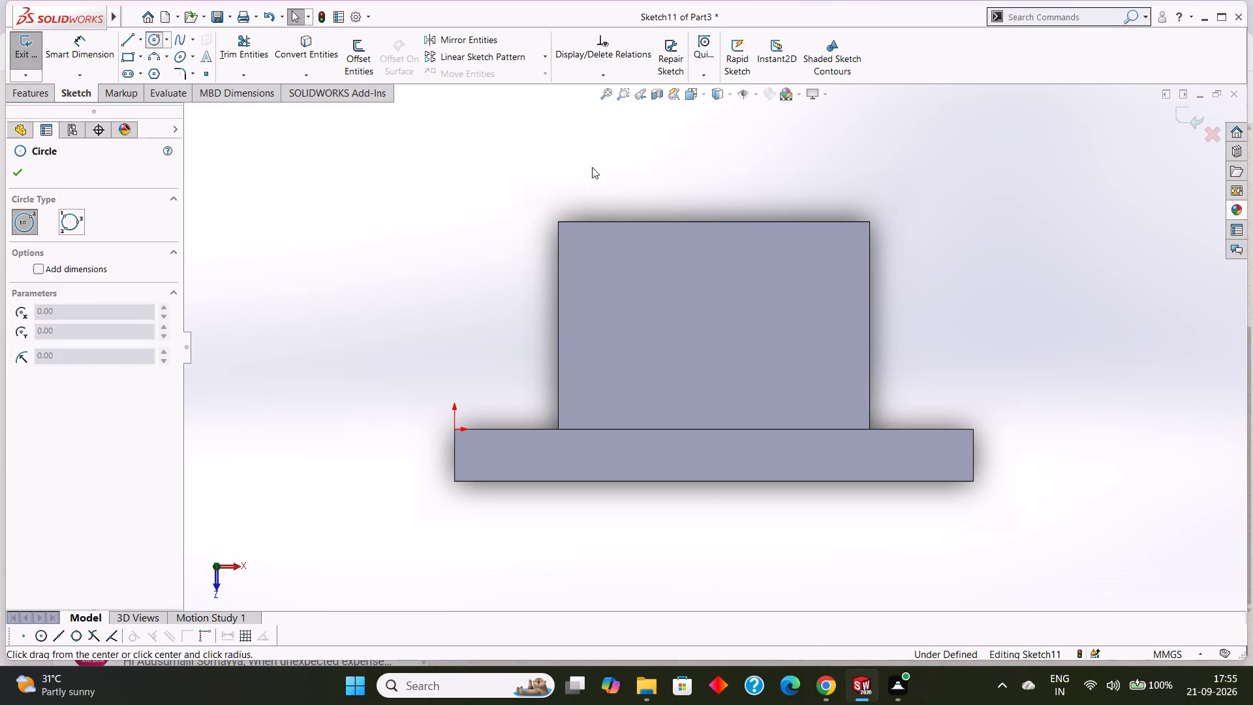
left_click(713, 221)
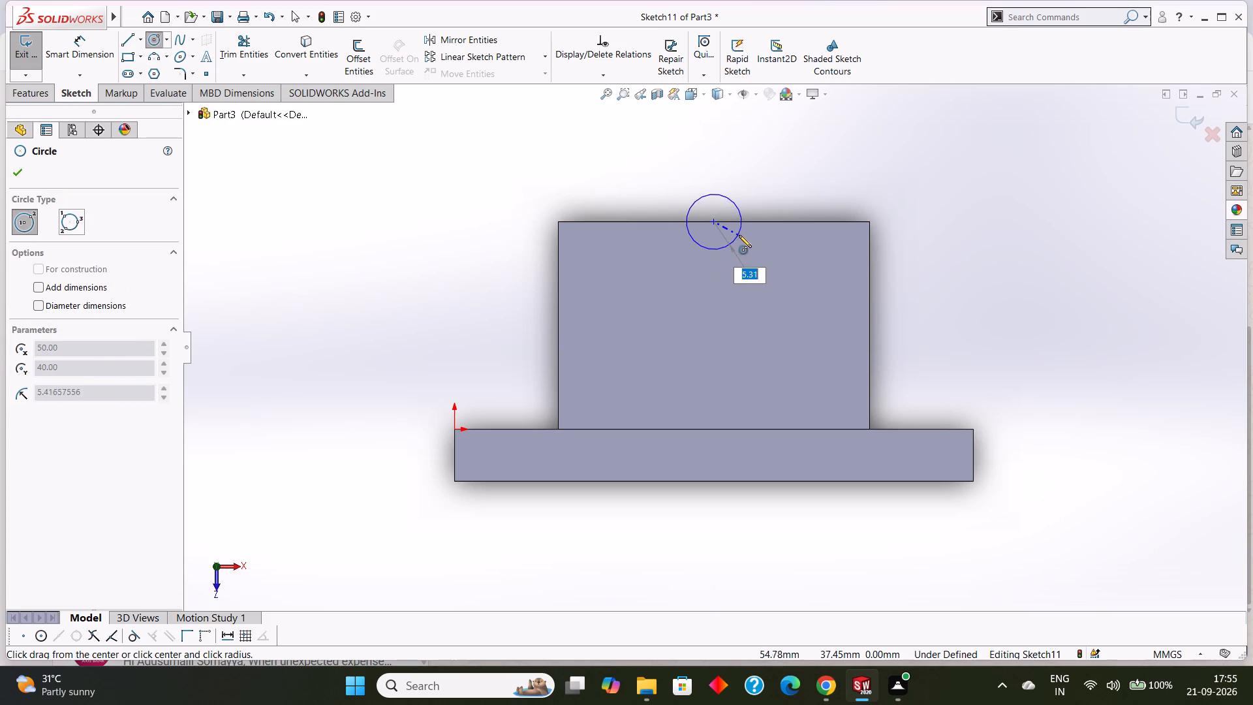
type("12.5")
key("Return")
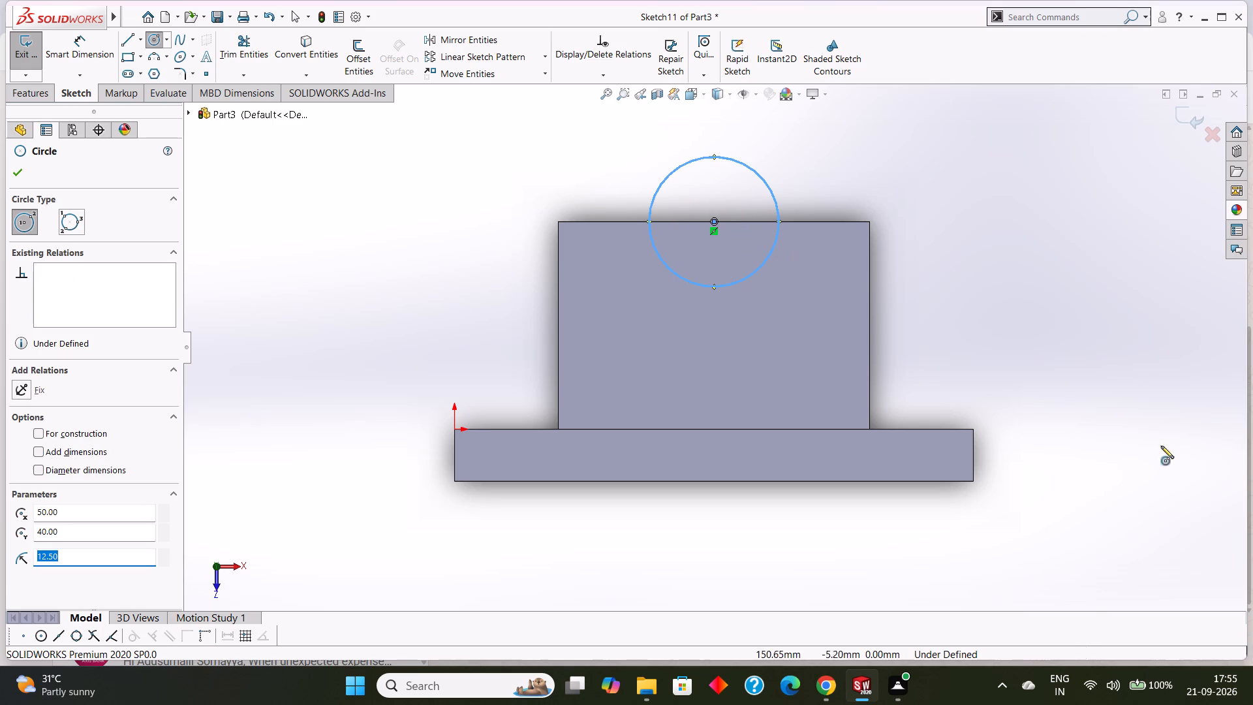
left_click(25, 170)
Extrude-cut the circle with the Through All end condition to notch the tops of both walls.
scroll(995, 149, "down", 1)
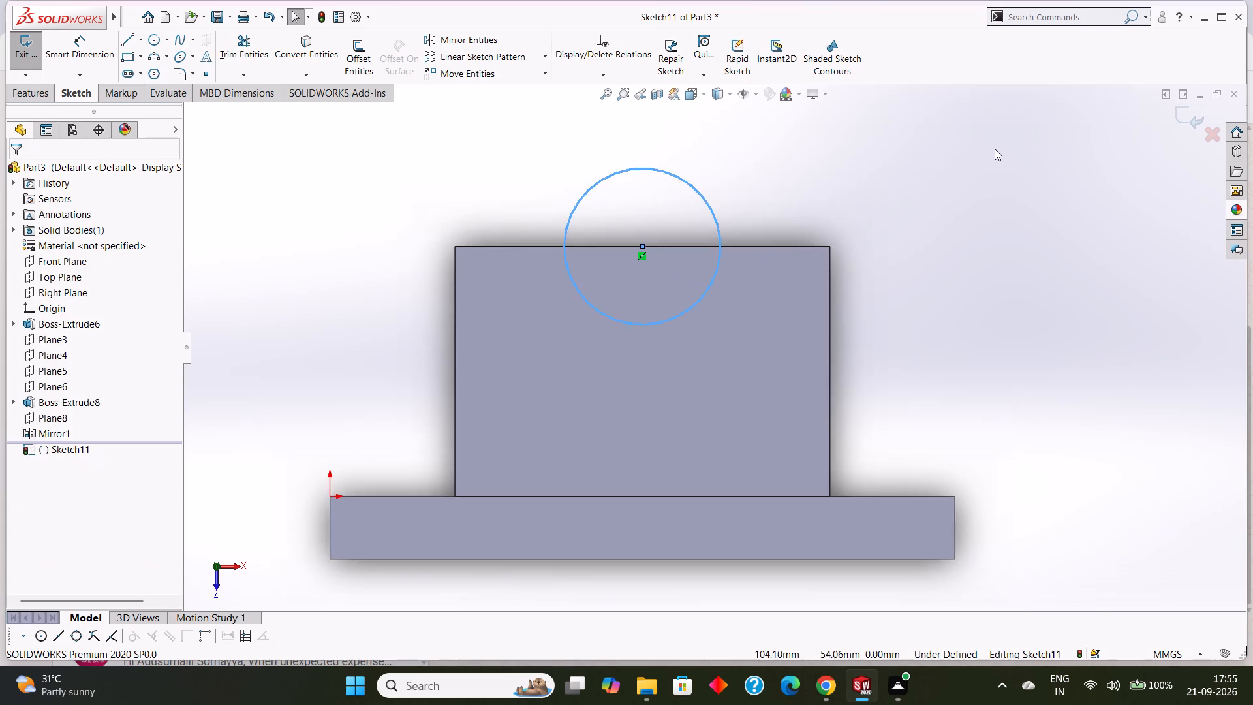
middle_click_drag(995, 149, 987, 225)
scroll(987, 225, "up", 1)
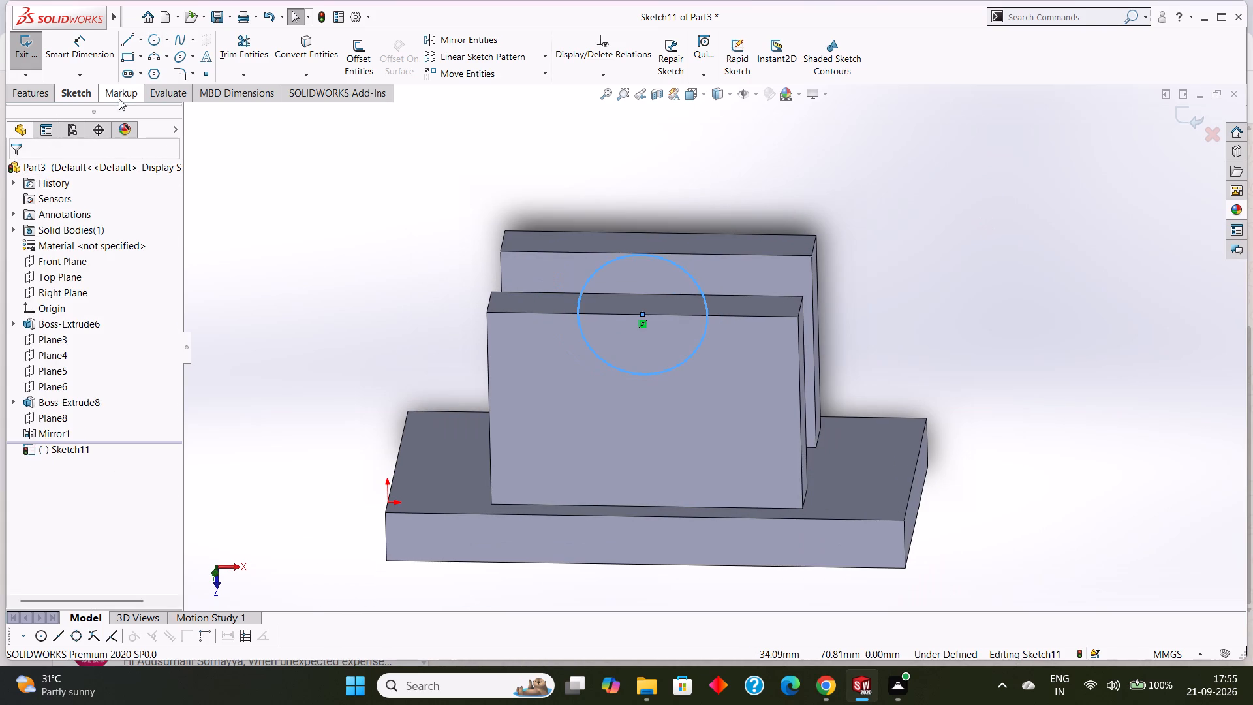
left_click(27, 93)
left_click(233, 61)
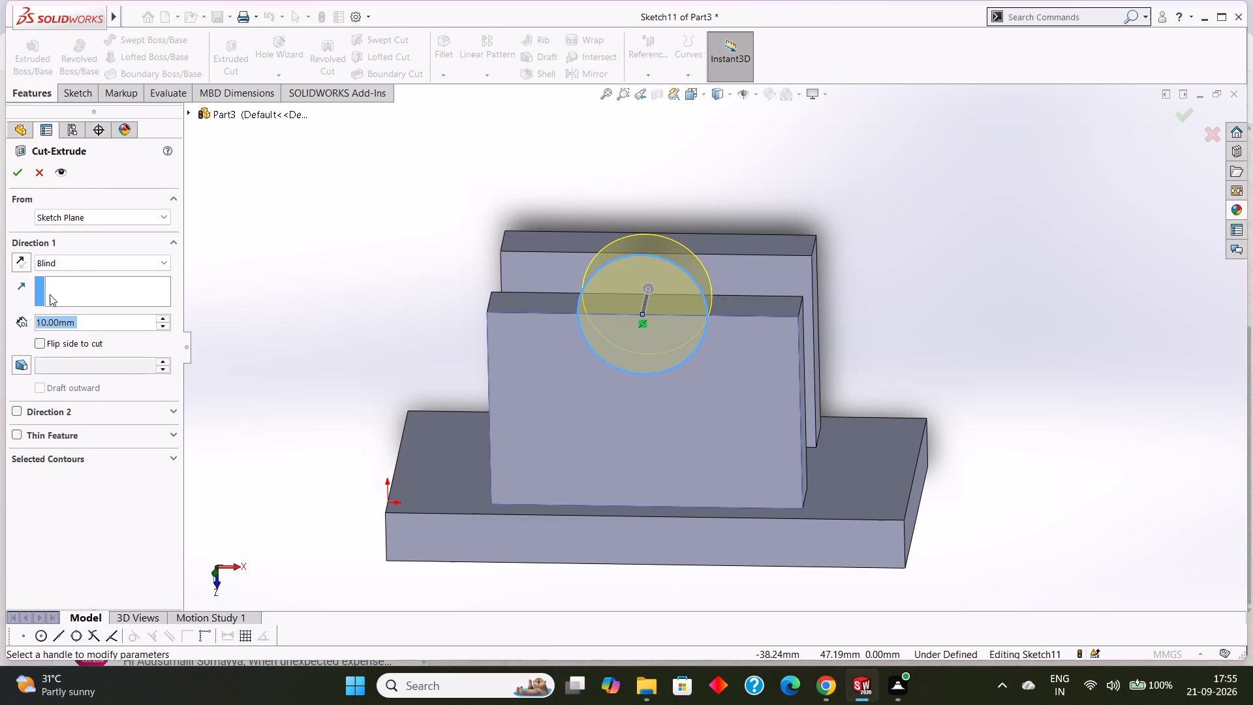
left_click(80, 264)
left_click(68, 289)
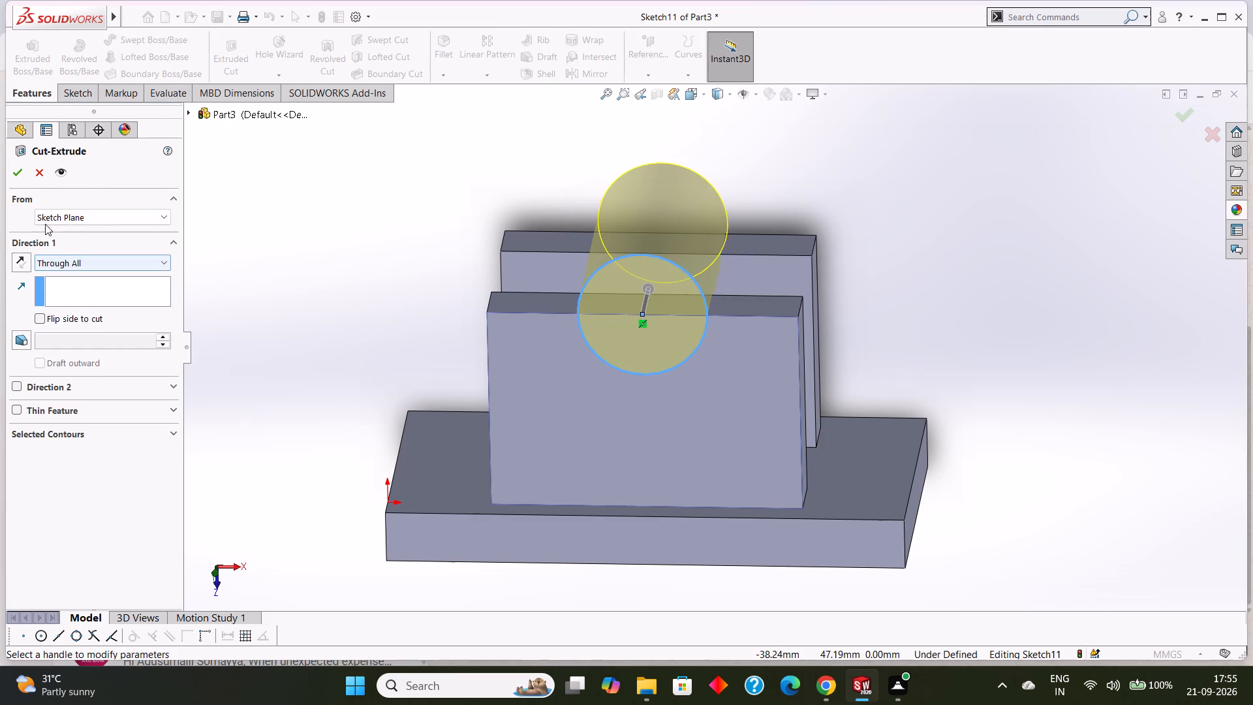
left_click(19, 176)
left_click(903, 284)
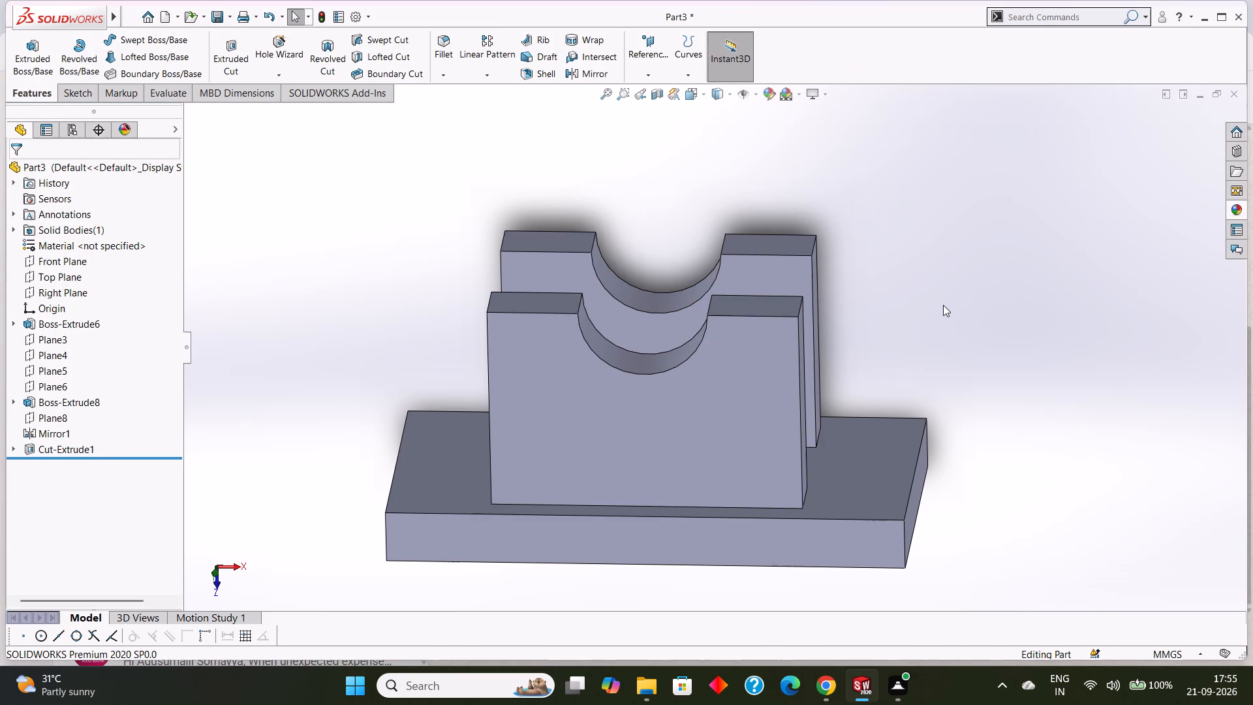
Open a new sketch on the outer face of the original upright wall, viewed normal to that face.
middle_click_drag(943, 305, 950, 251)
scroll(943, 305, "up", 1)
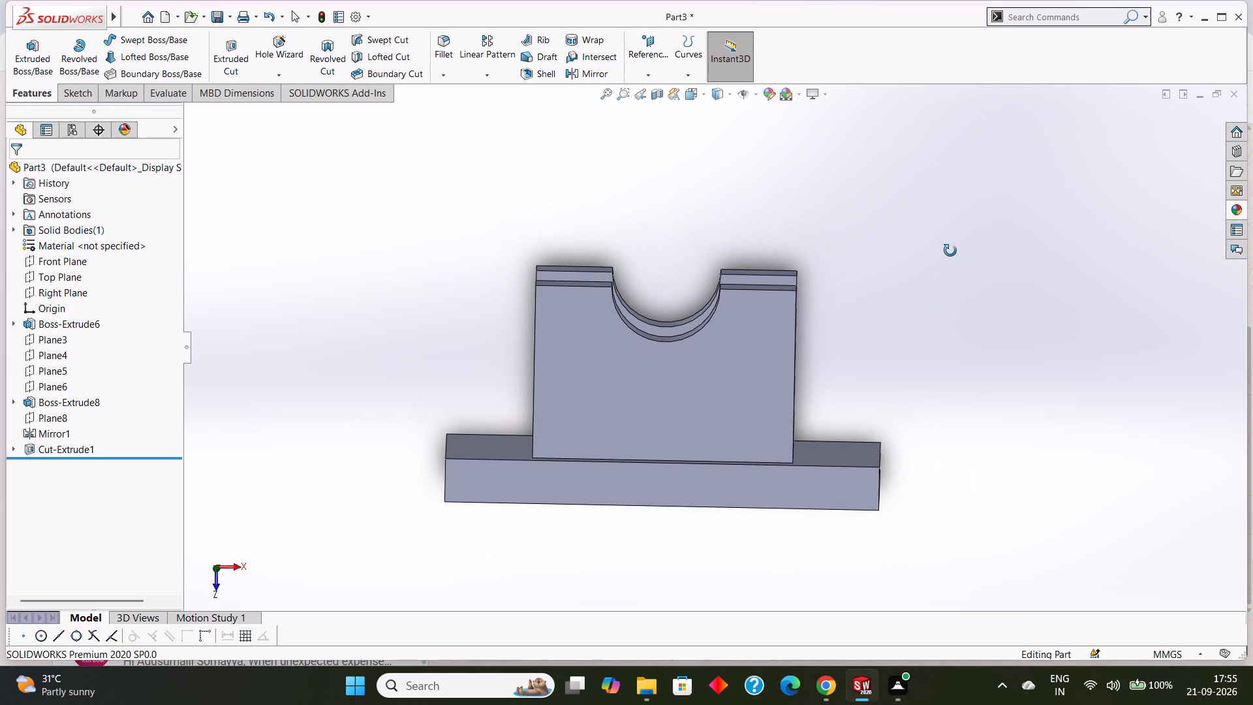
middle_click_drag(950, 251, 950, 237)
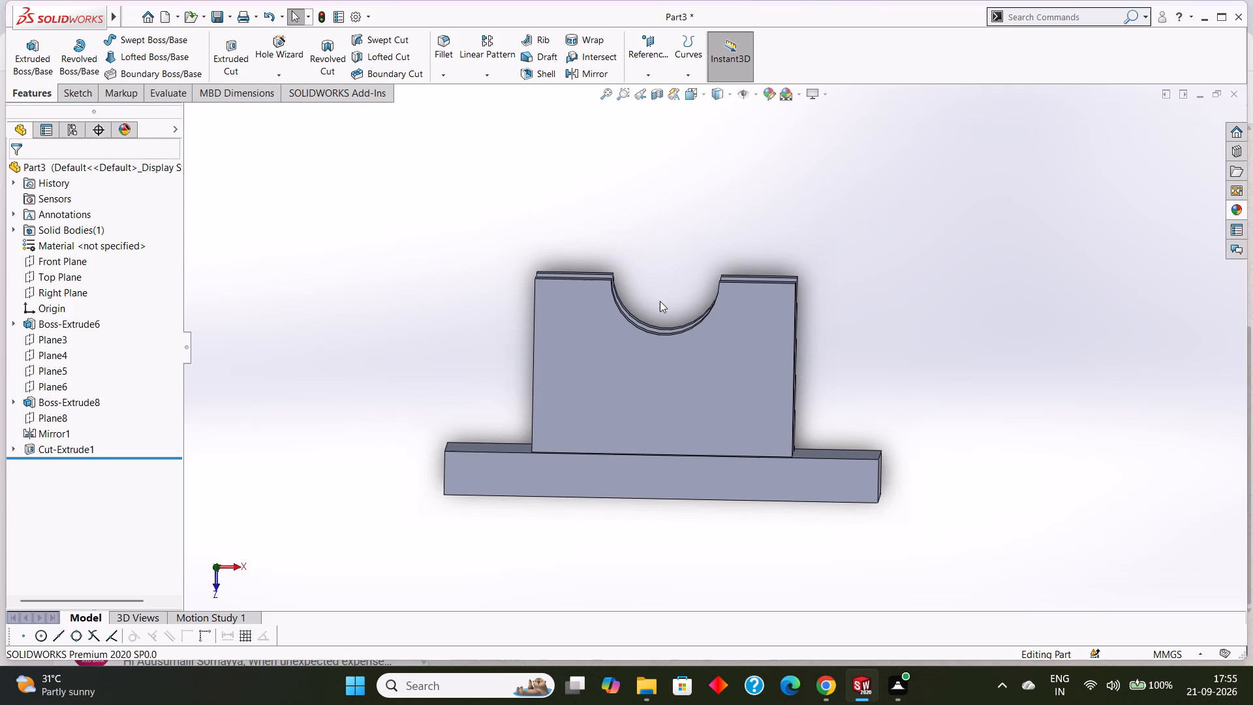
middle_click_drag(828, 303, 837, 294)
left_click(643, 344)
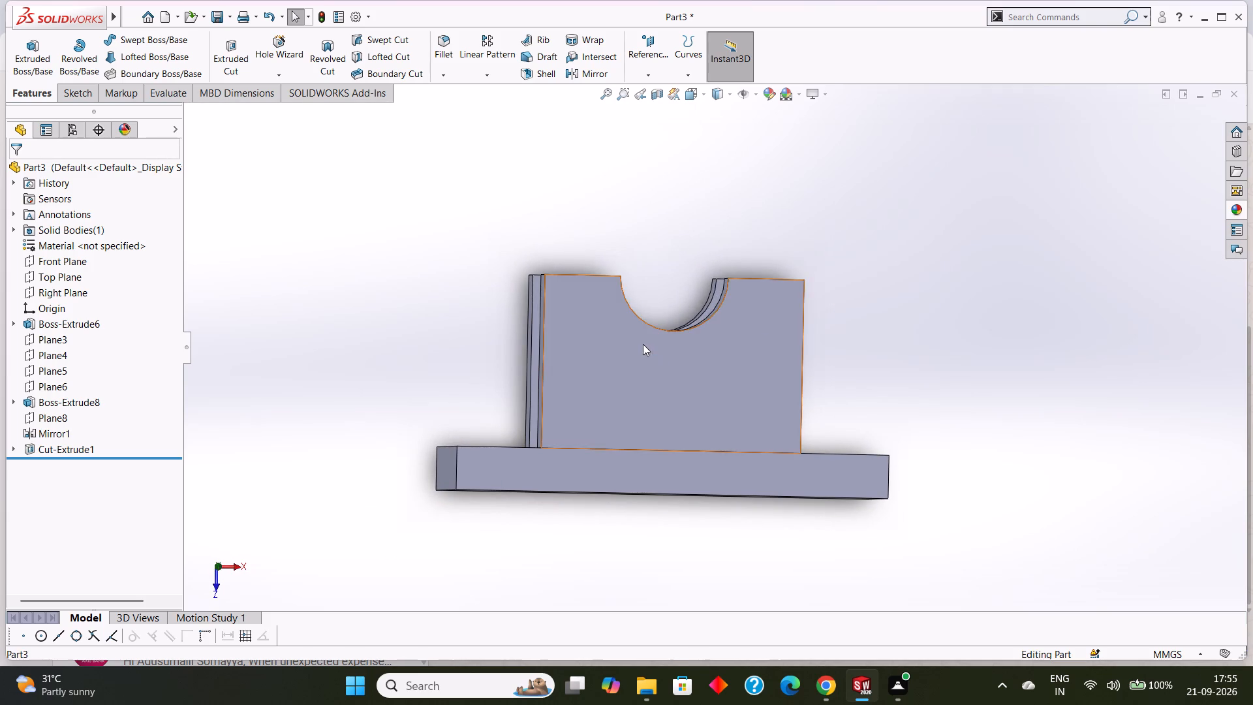
key("ctrl+8")
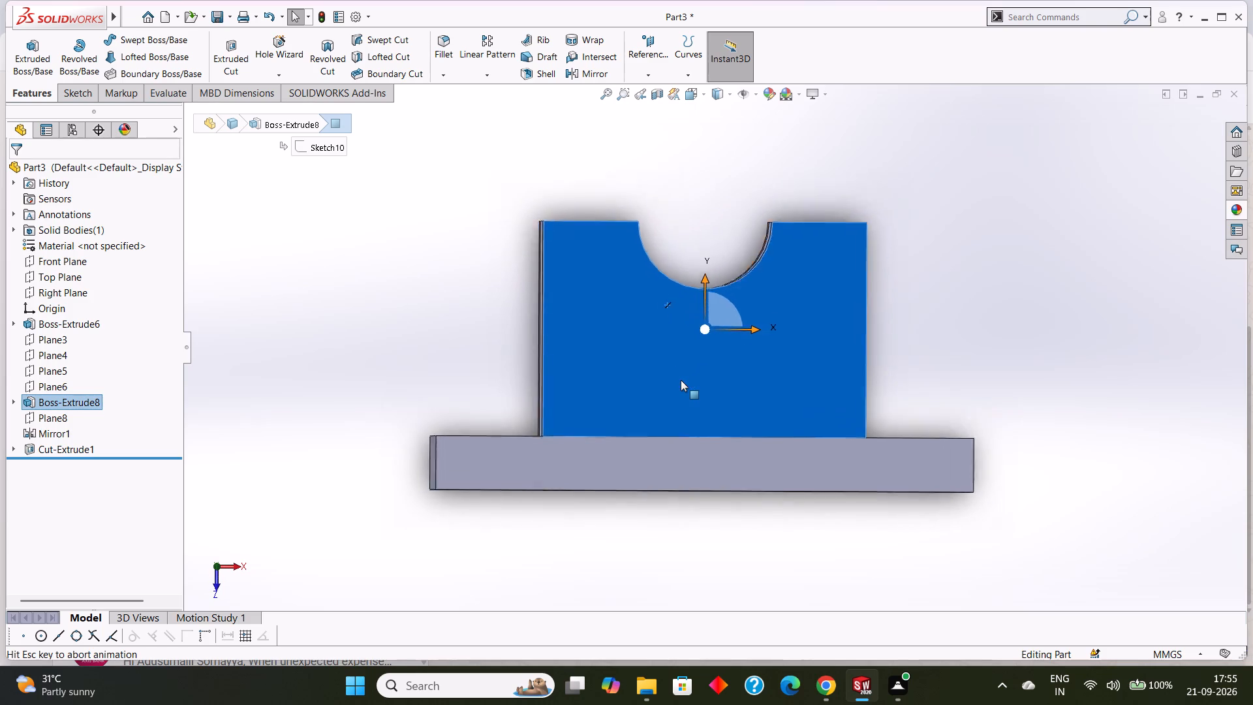
right_click(674, 351)
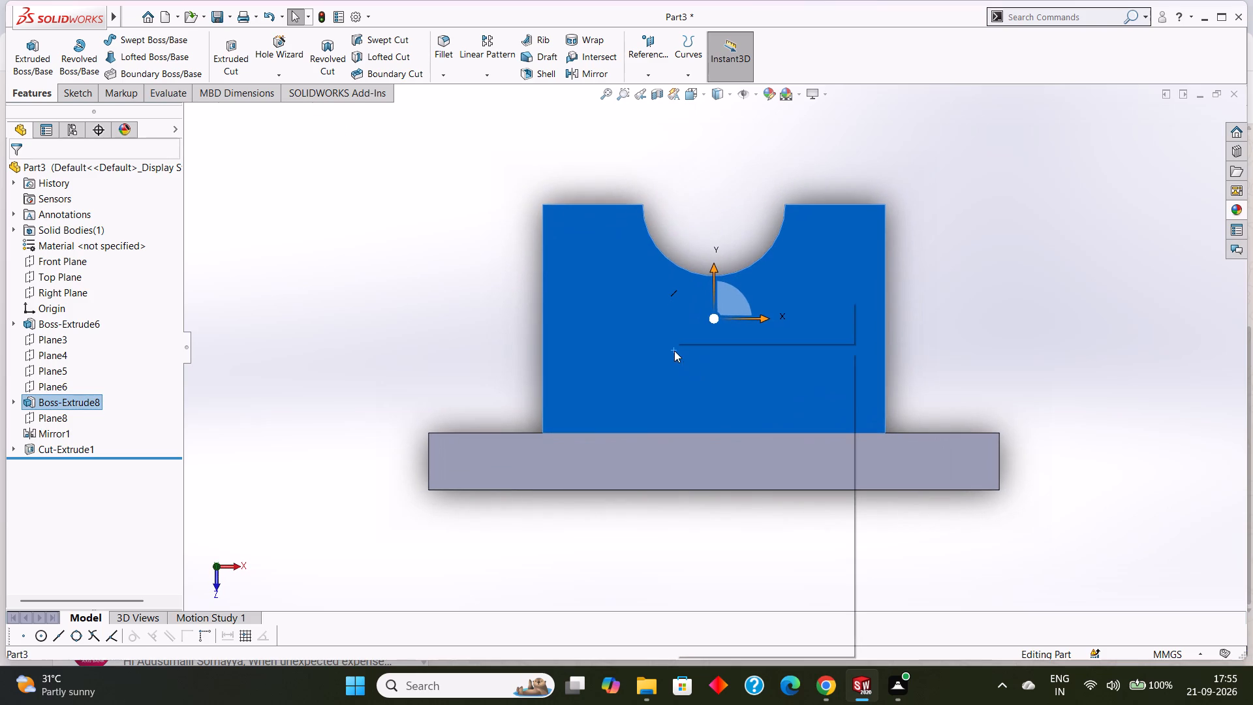
left_click(712, 332)
key("Escape")
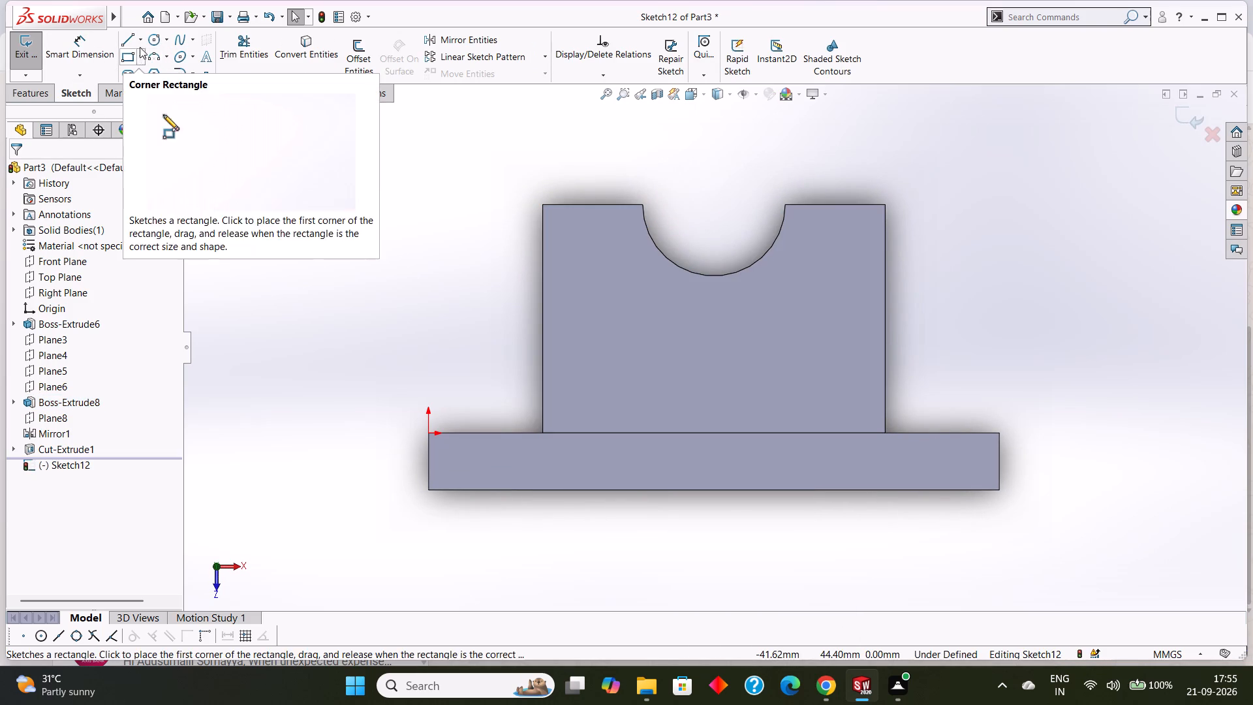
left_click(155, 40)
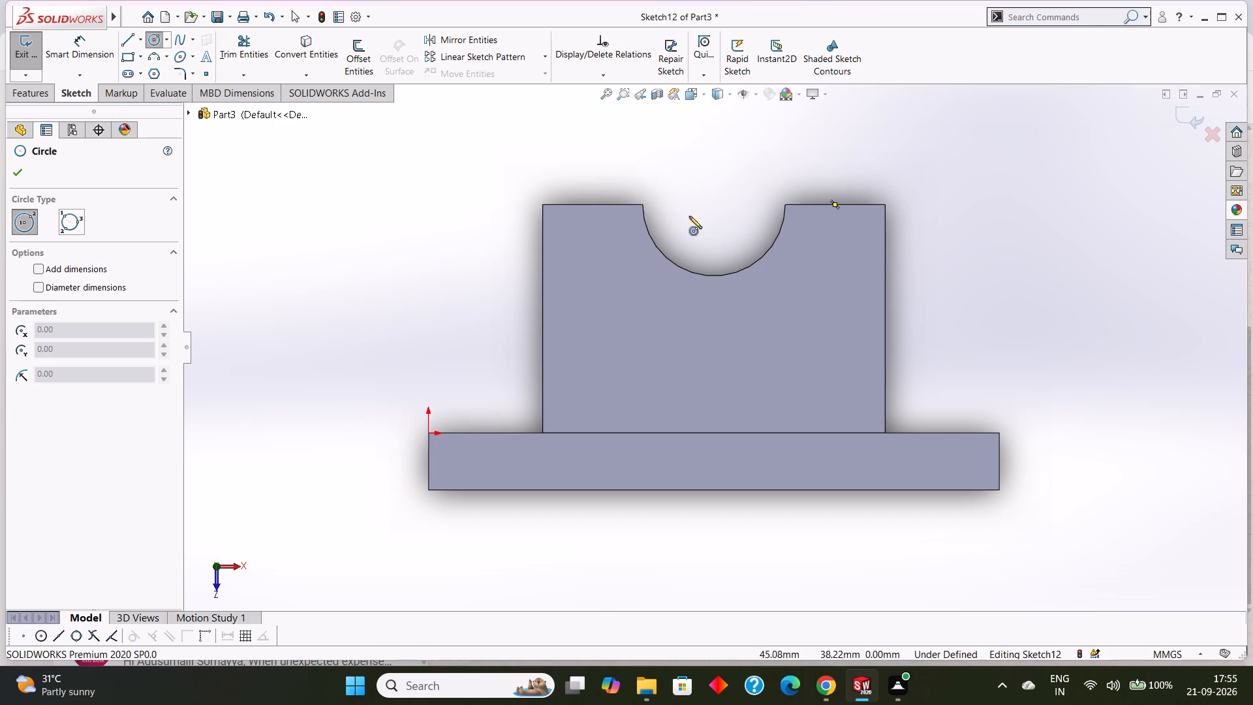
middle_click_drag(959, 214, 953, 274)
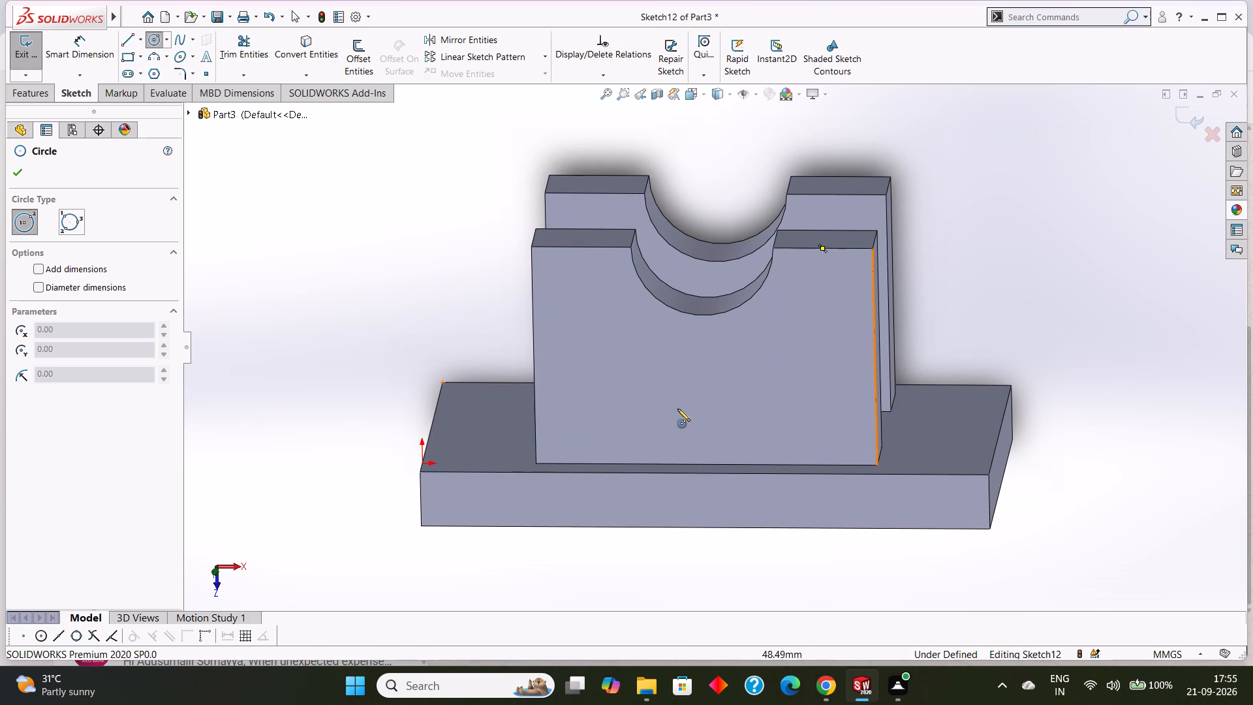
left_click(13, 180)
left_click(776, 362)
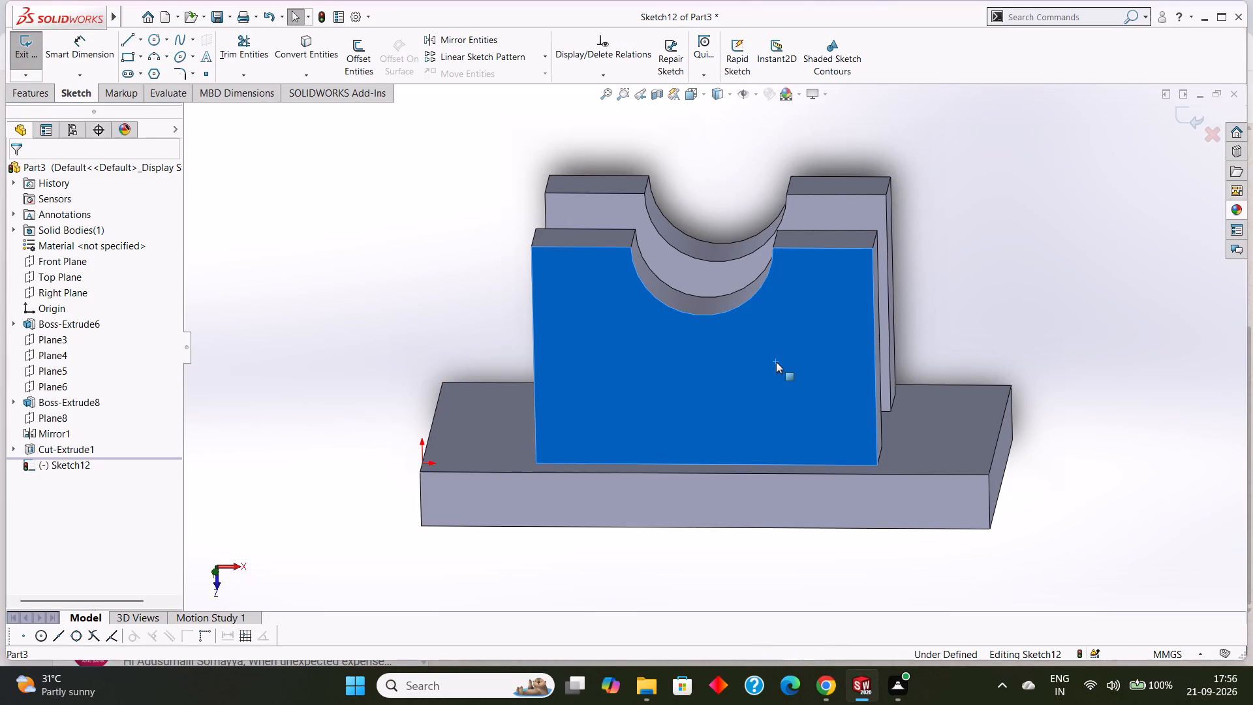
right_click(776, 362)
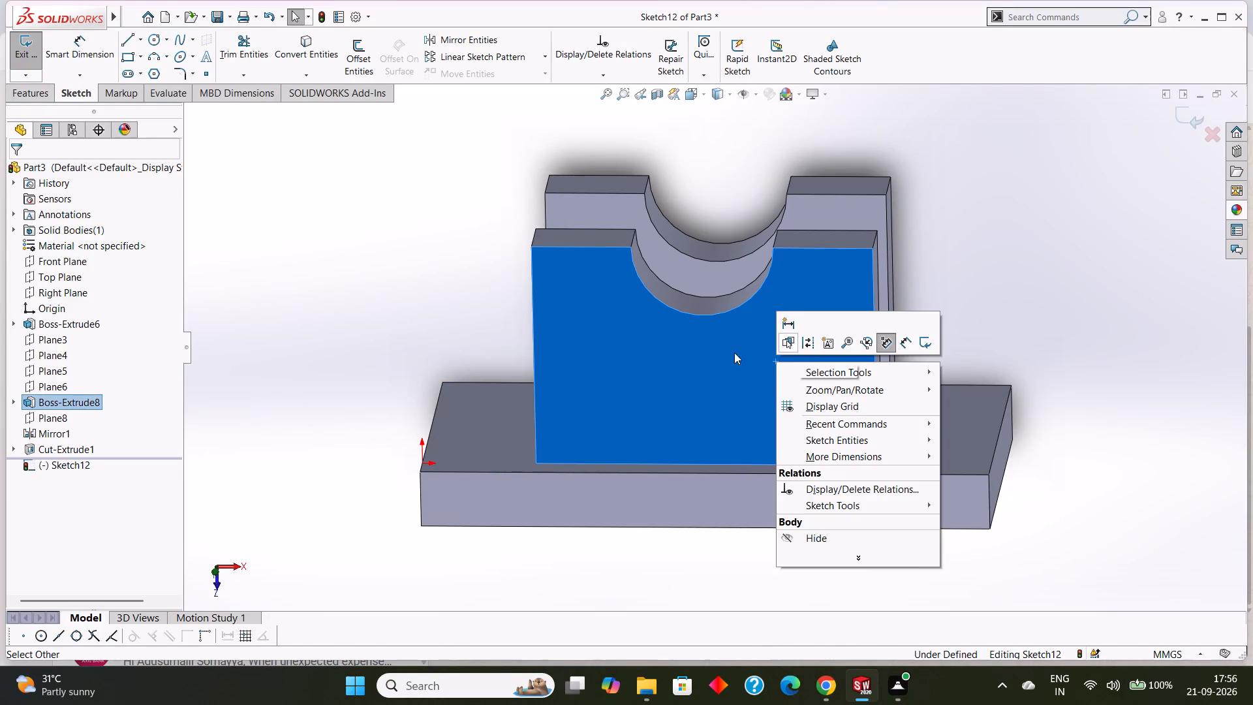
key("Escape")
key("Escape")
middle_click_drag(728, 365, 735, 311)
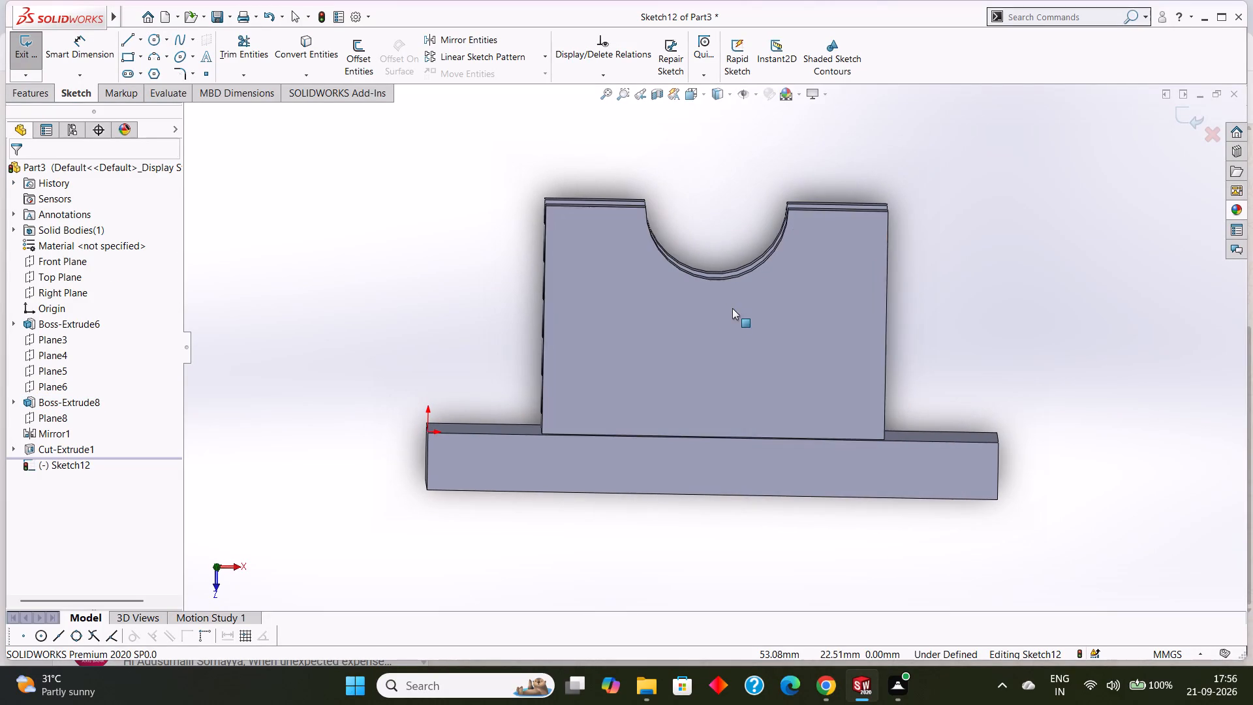
Sketch a circle concentric with the semicircular notch and dimension its diameter to 50 mm.
left_click(147, 36)
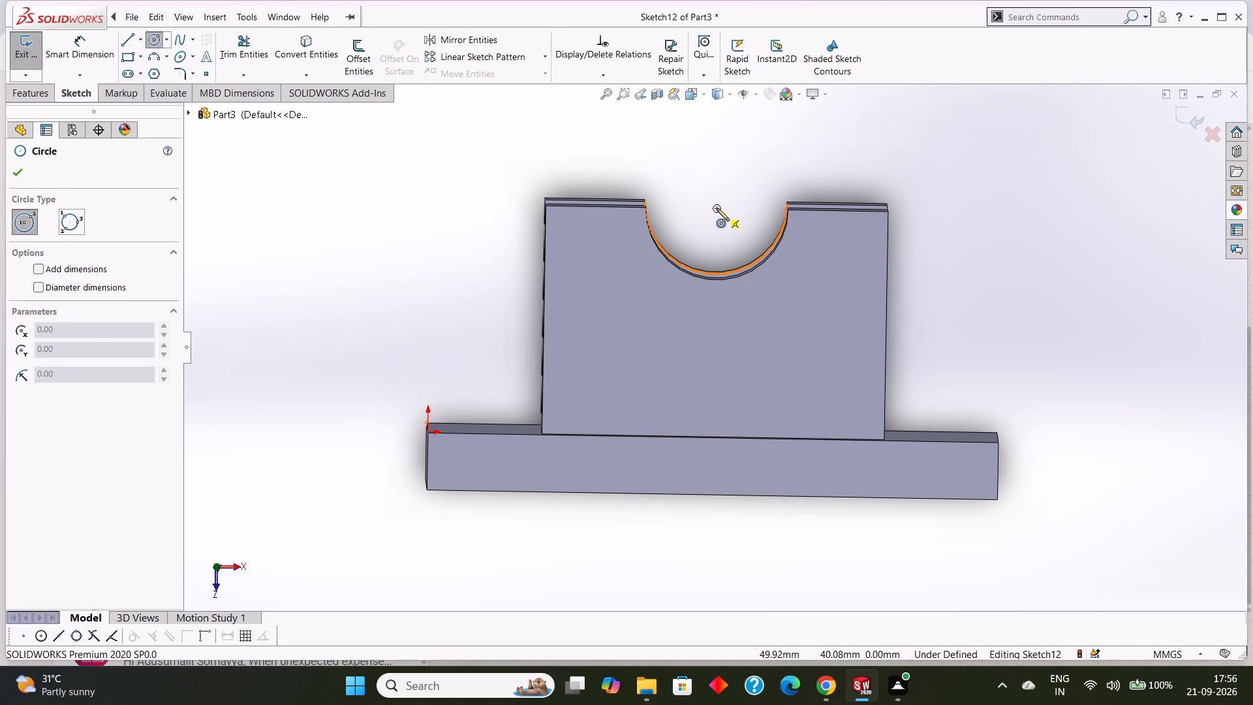
left_click(717, 208)
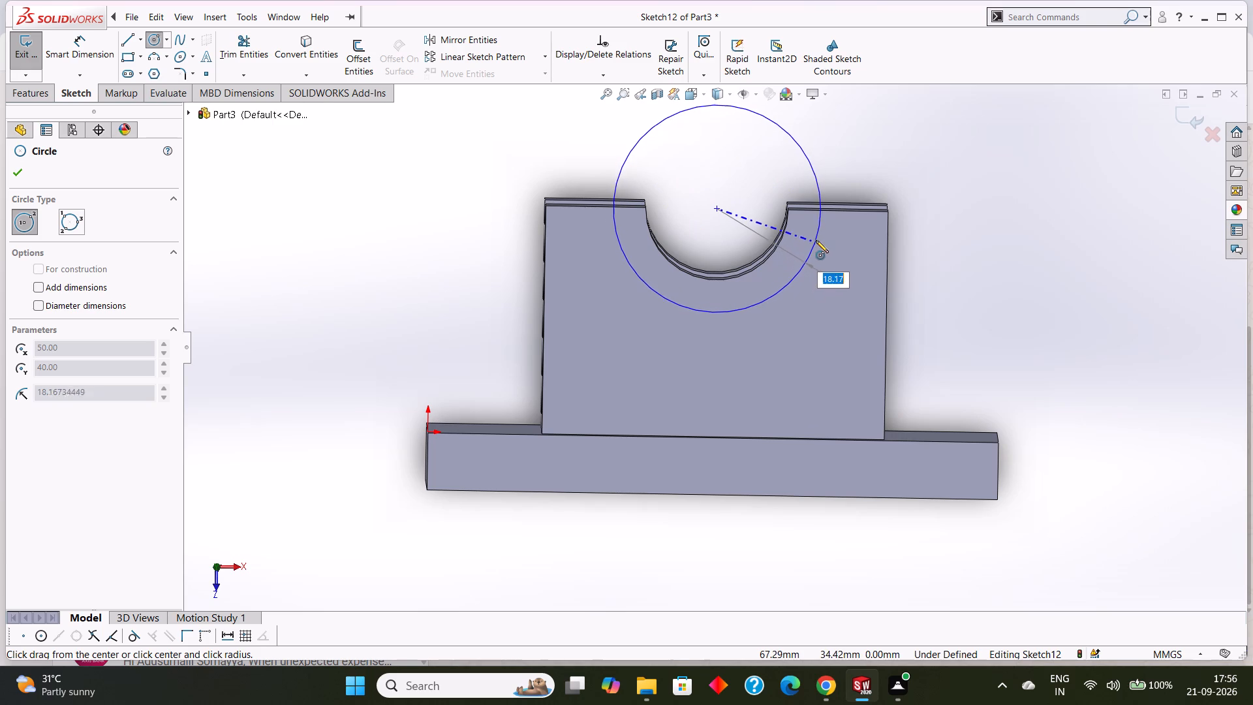
left_click(819, 234)
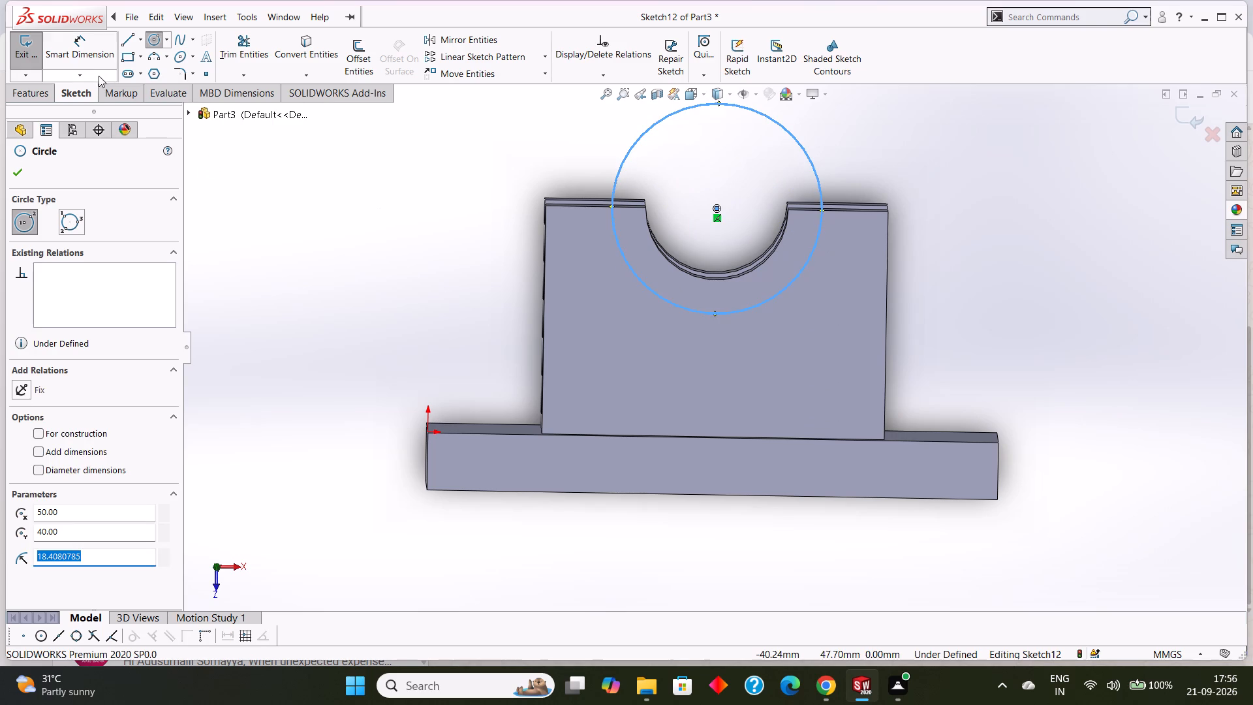
left_click(90, 51)
left_click(821, 234)
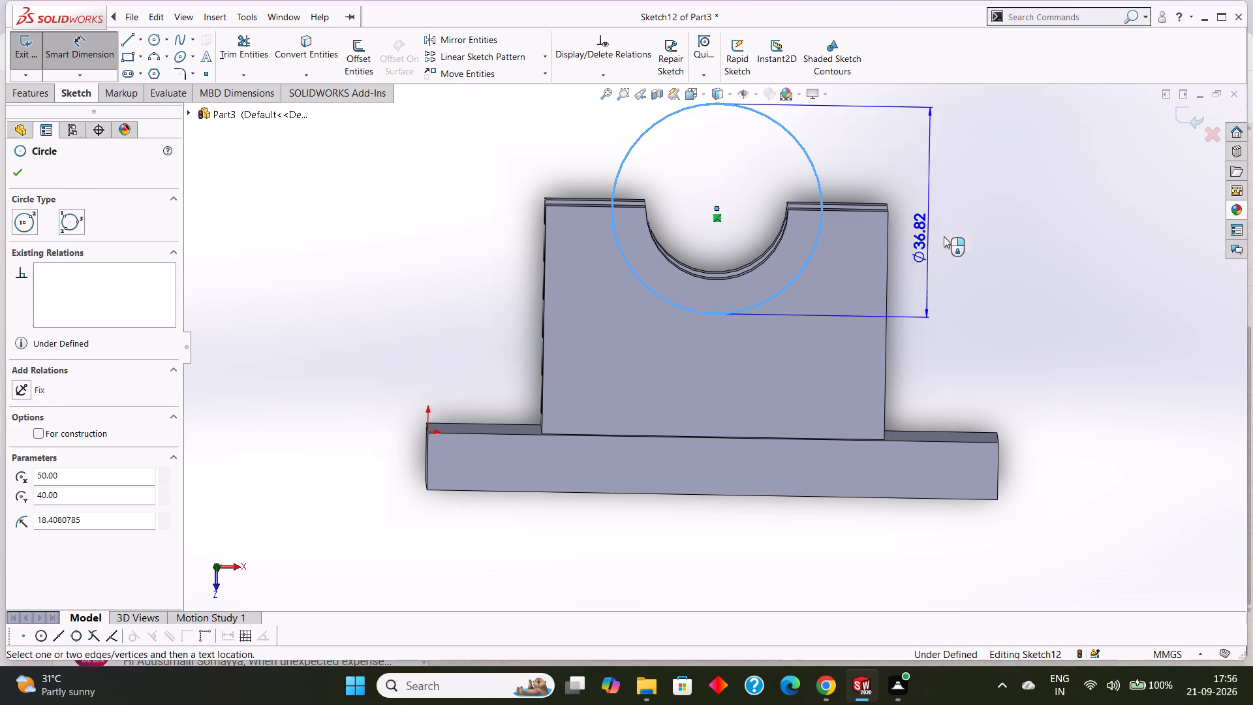
left_click(966, 236)
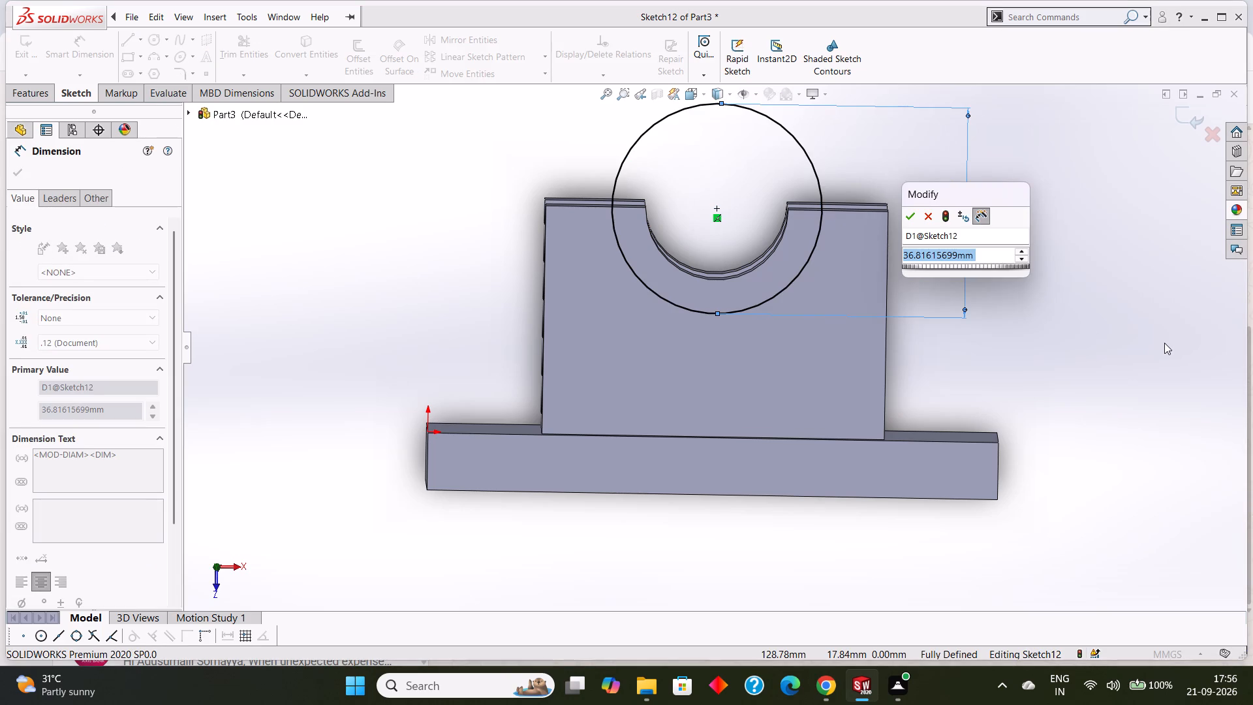
type("50")
key("Return")
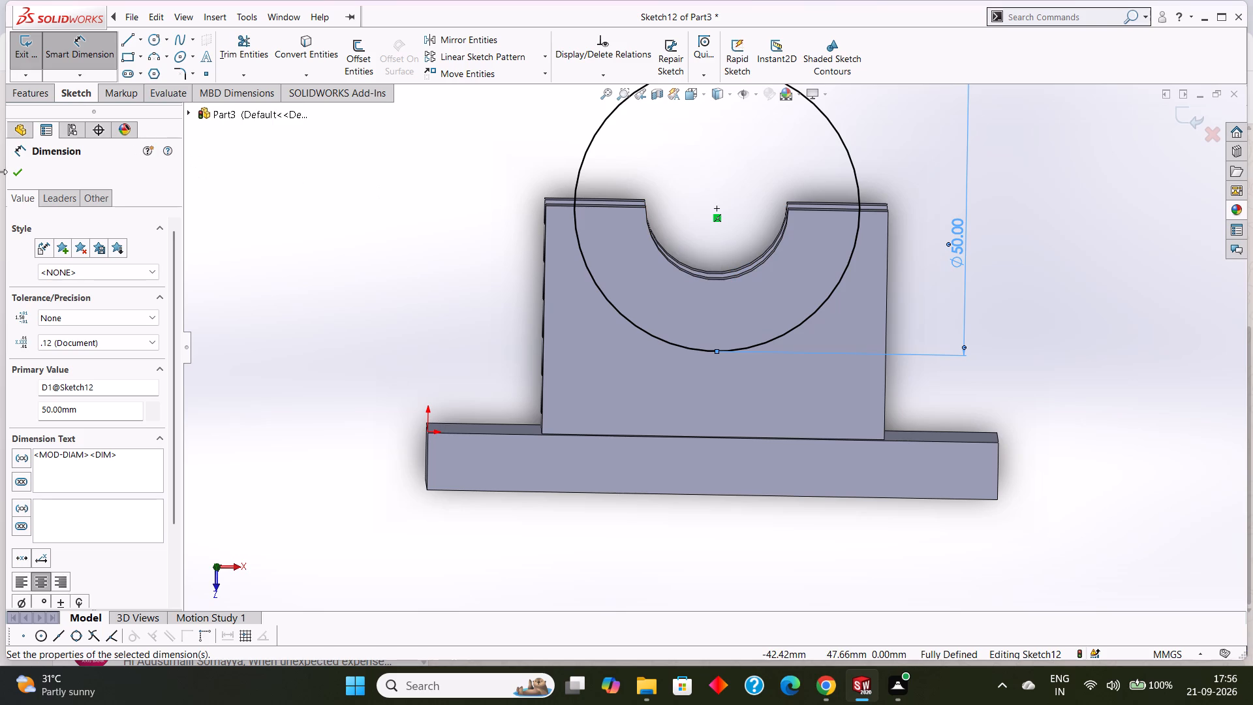
left_click(19, 174)
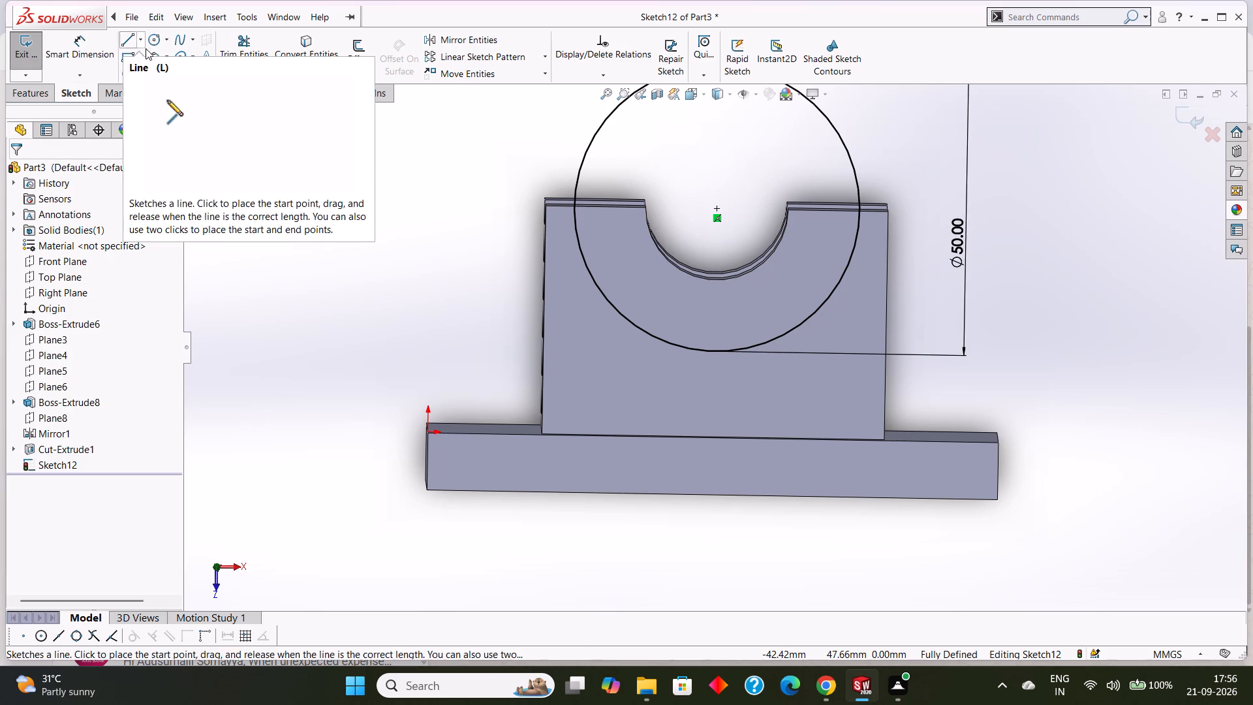
Sketch an inner circle of radius 12.50 mm from the same centre as the 50 mm circle.
left_click(167, 41)
left_click(173, 52)
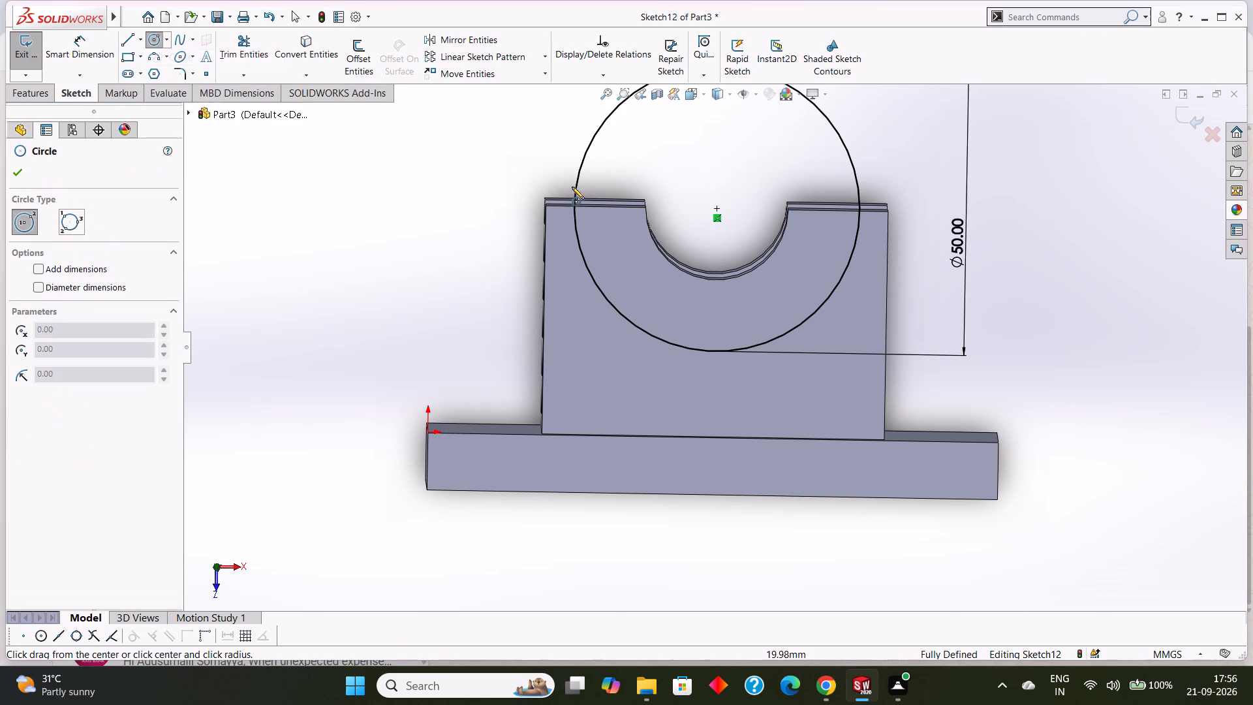
left_click(718, 211)
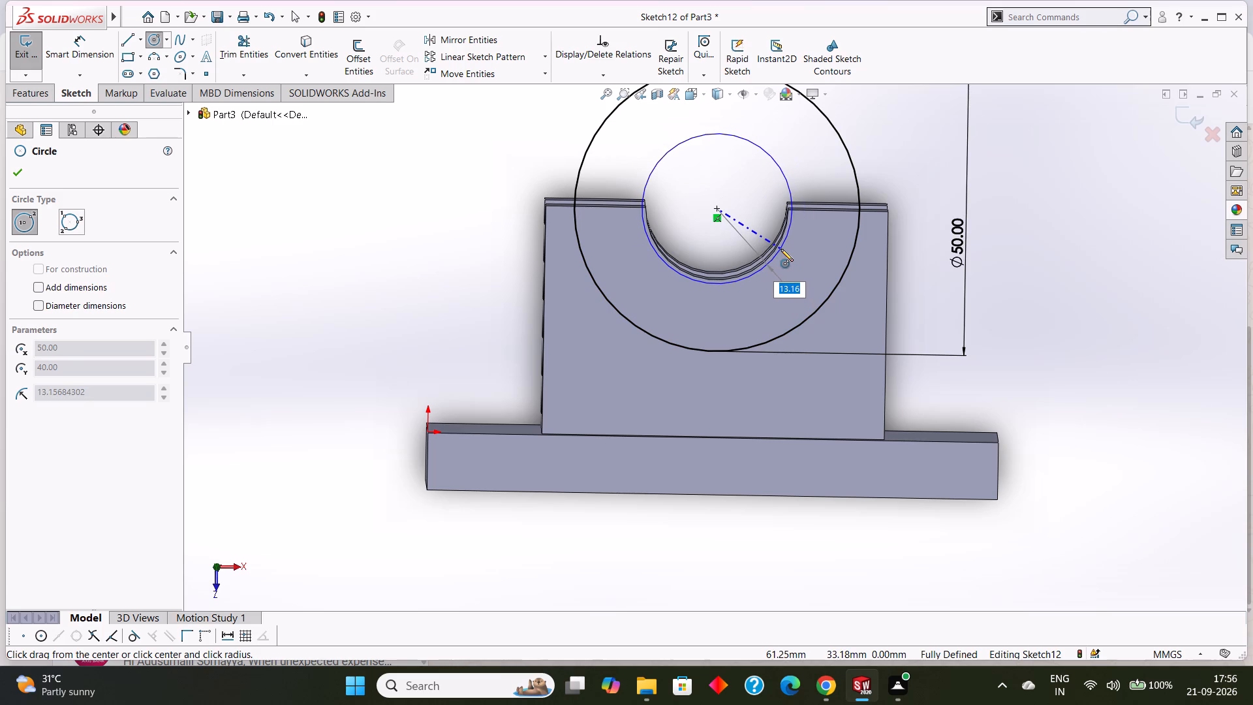
type("12.50")
key("Return")
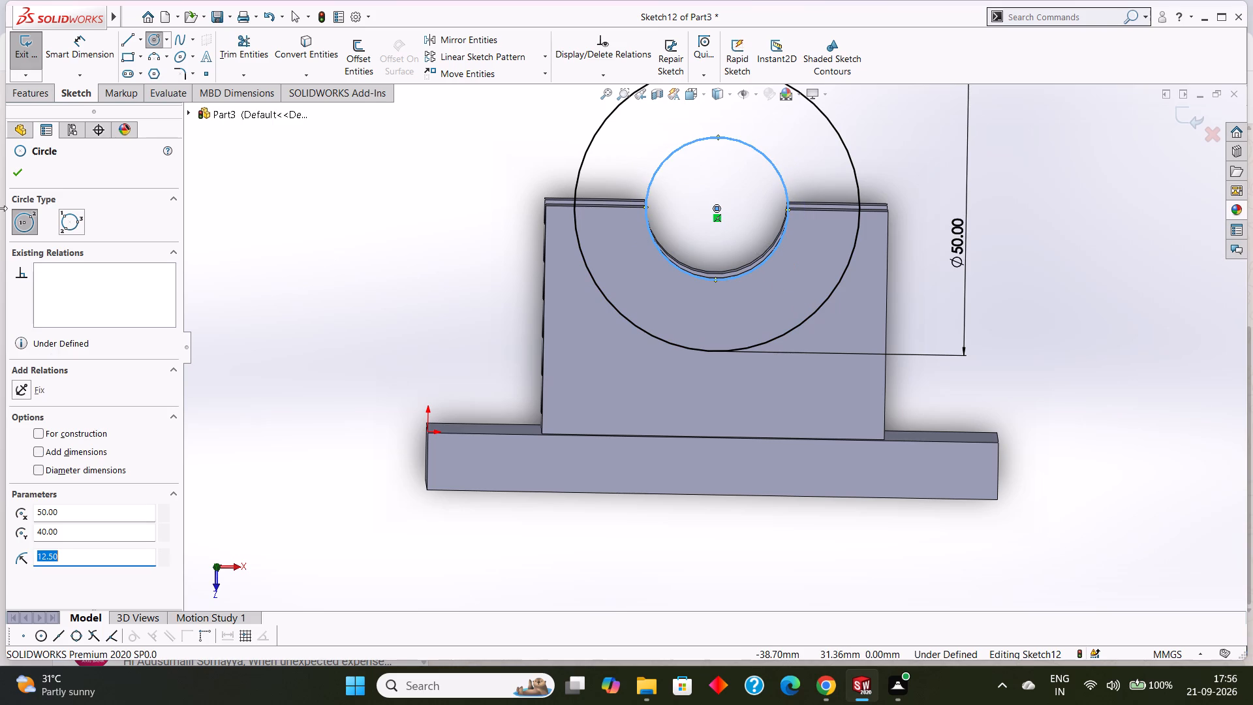
left_click(25, 175)
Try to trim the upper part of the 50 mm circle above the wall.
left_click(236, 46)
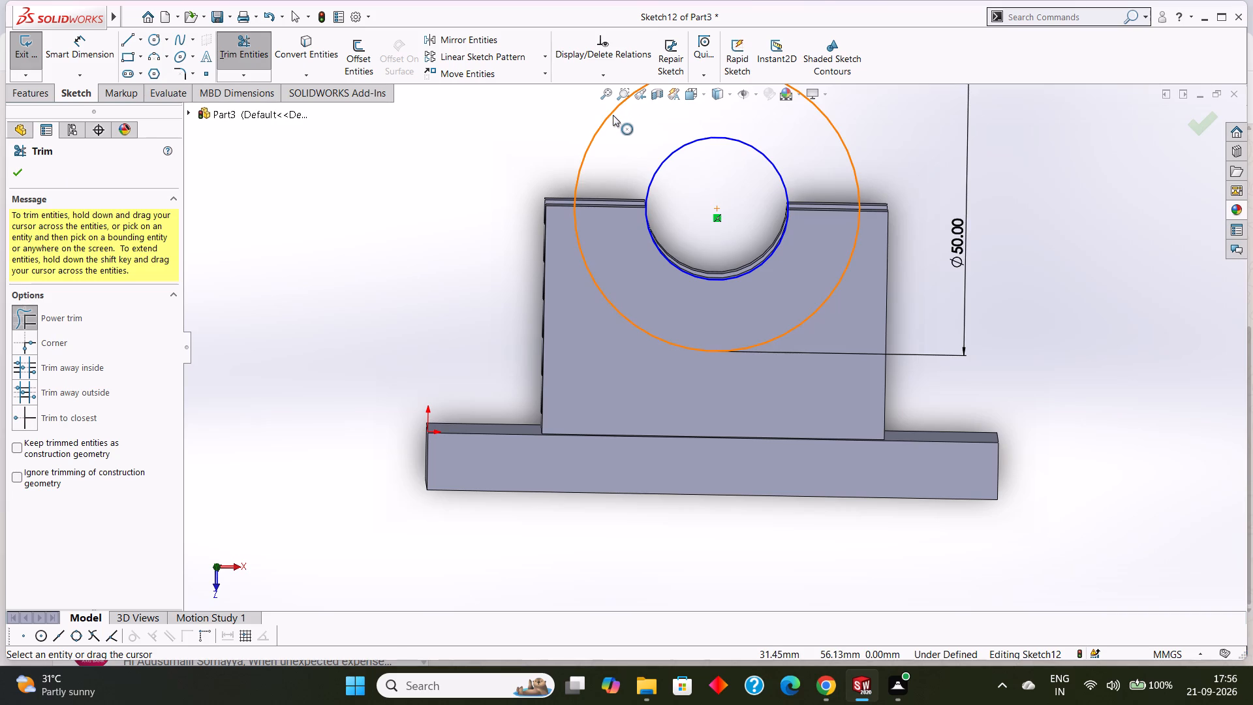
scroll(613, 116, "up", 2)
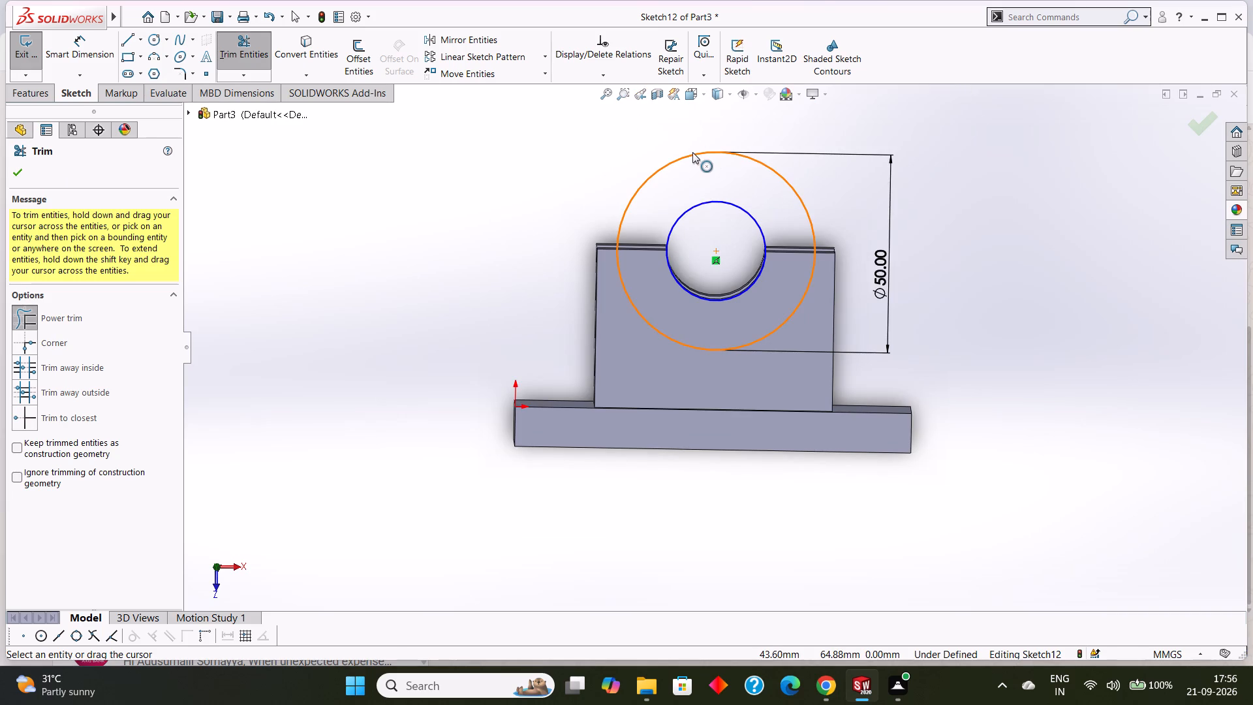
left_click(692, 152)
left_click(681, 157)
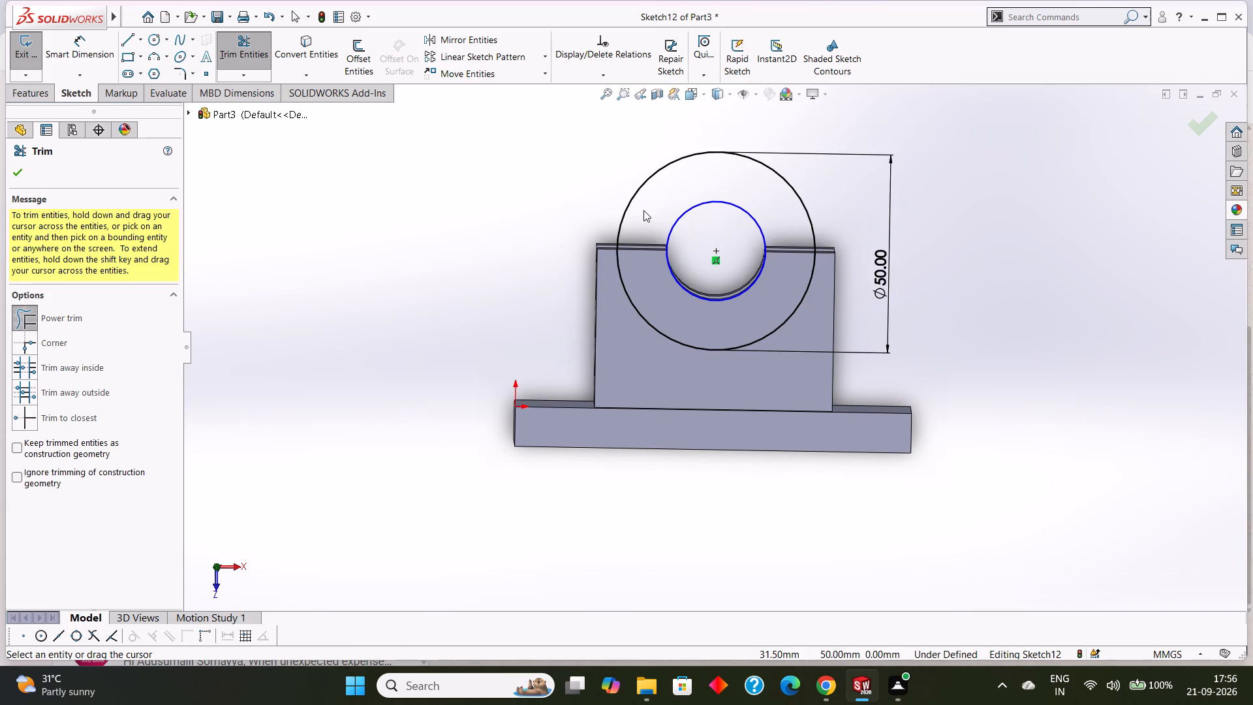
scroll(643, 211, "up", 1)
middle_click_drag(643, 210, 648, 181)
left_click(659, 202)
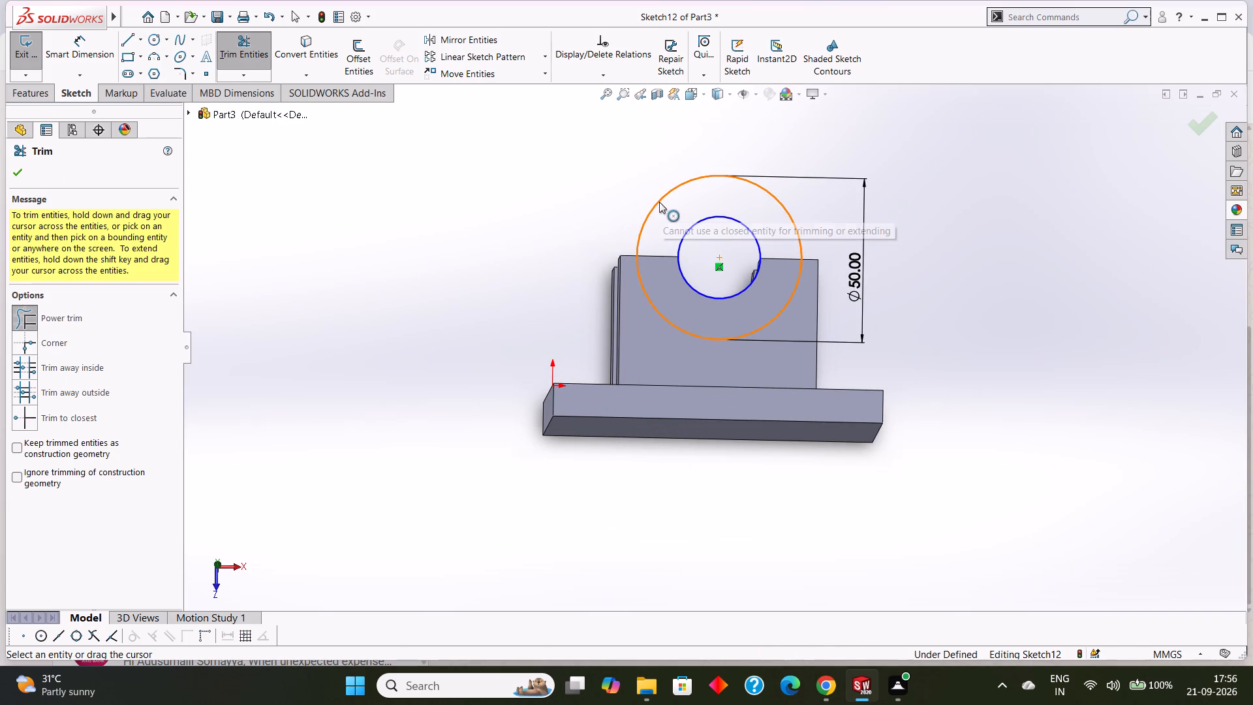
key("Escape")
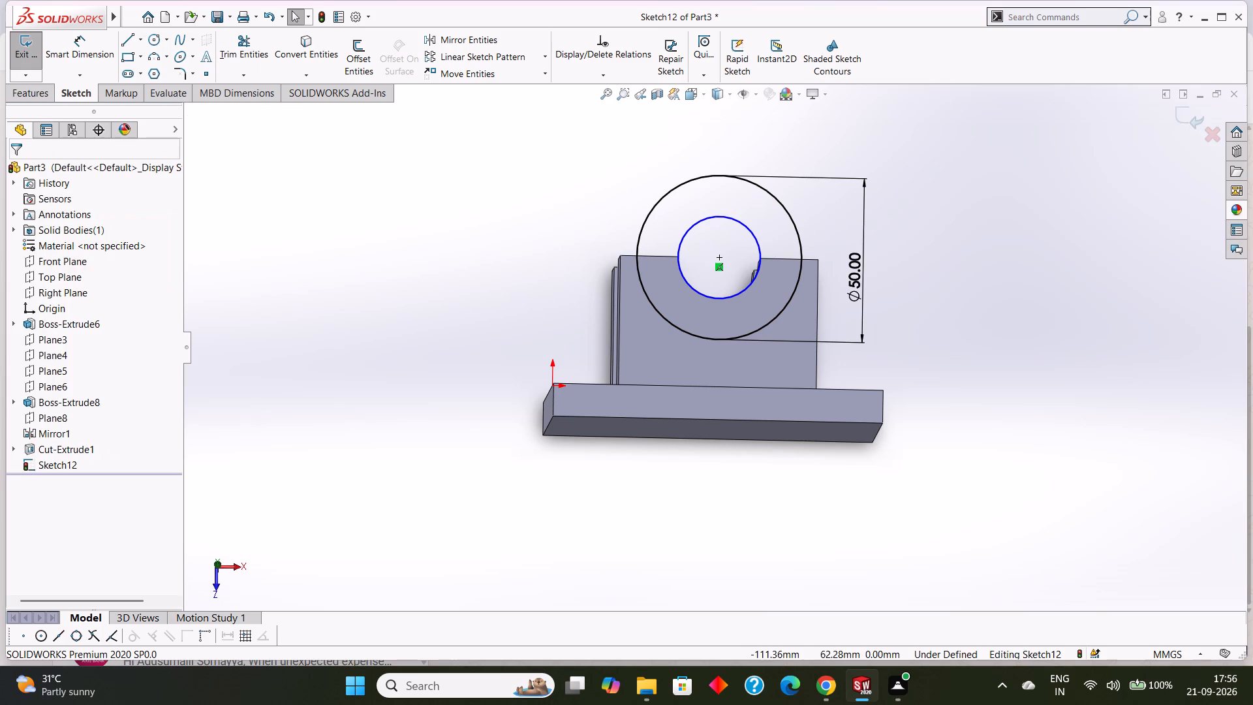
Sketch a straight line across the notch opening, through the circles' centre, joining the two sides of the inner circle.
left_click(133, 39)
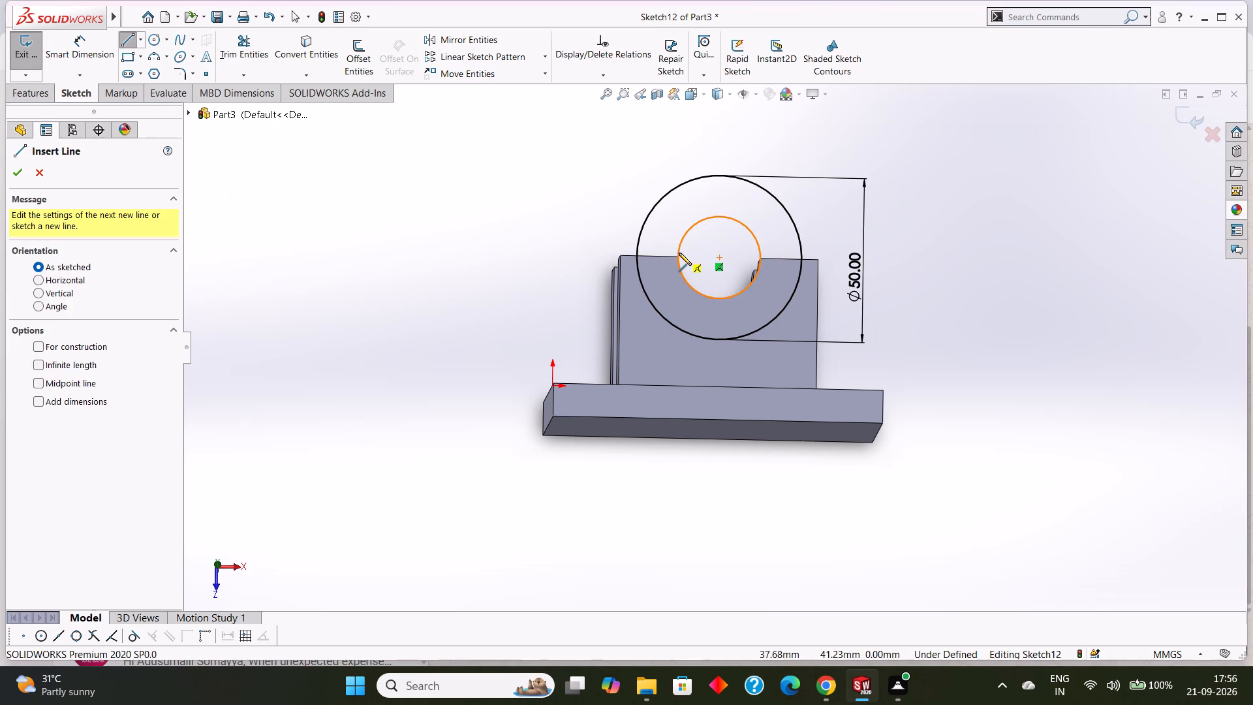
left_click(679, 257)
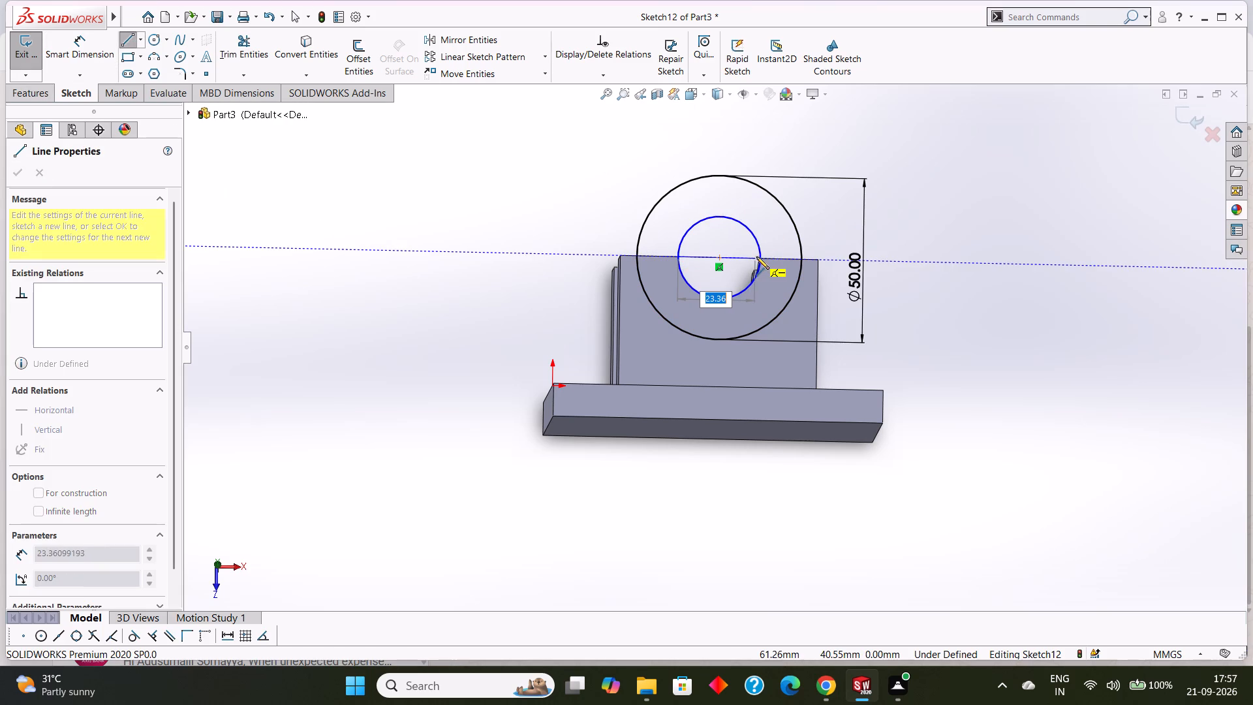
left_click(758, 257)
right_click(488, 189)
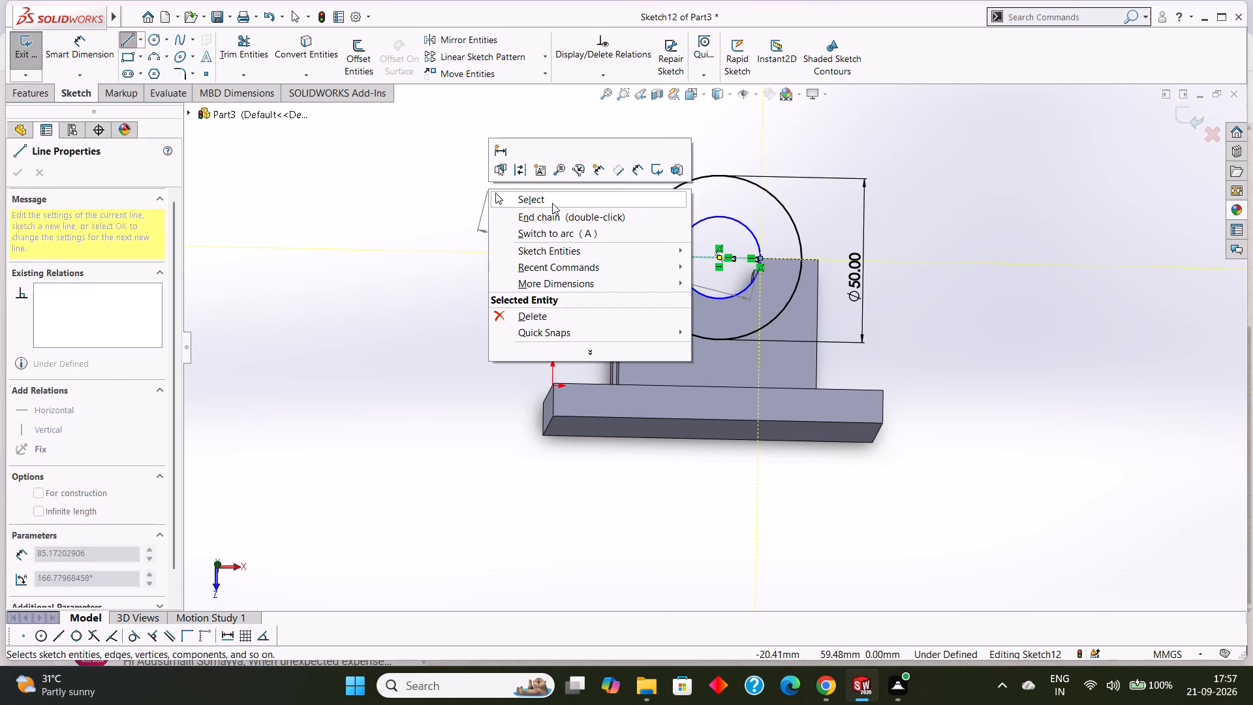
left_click(552, 203)
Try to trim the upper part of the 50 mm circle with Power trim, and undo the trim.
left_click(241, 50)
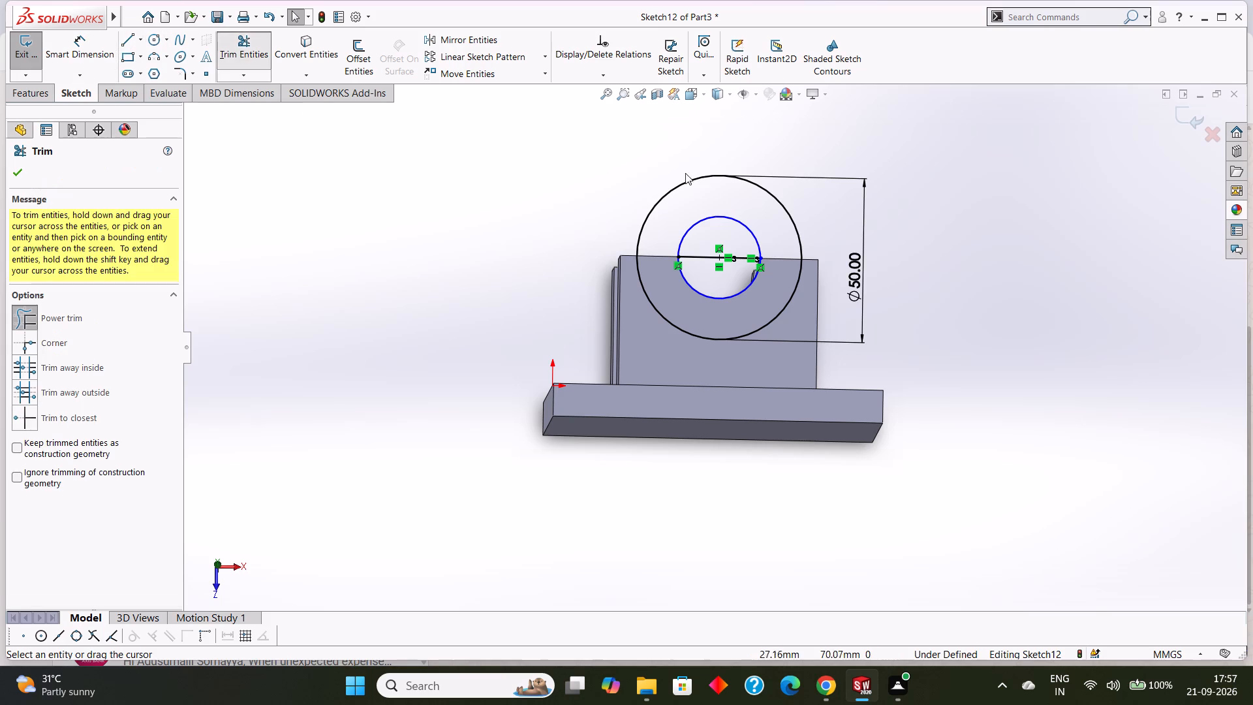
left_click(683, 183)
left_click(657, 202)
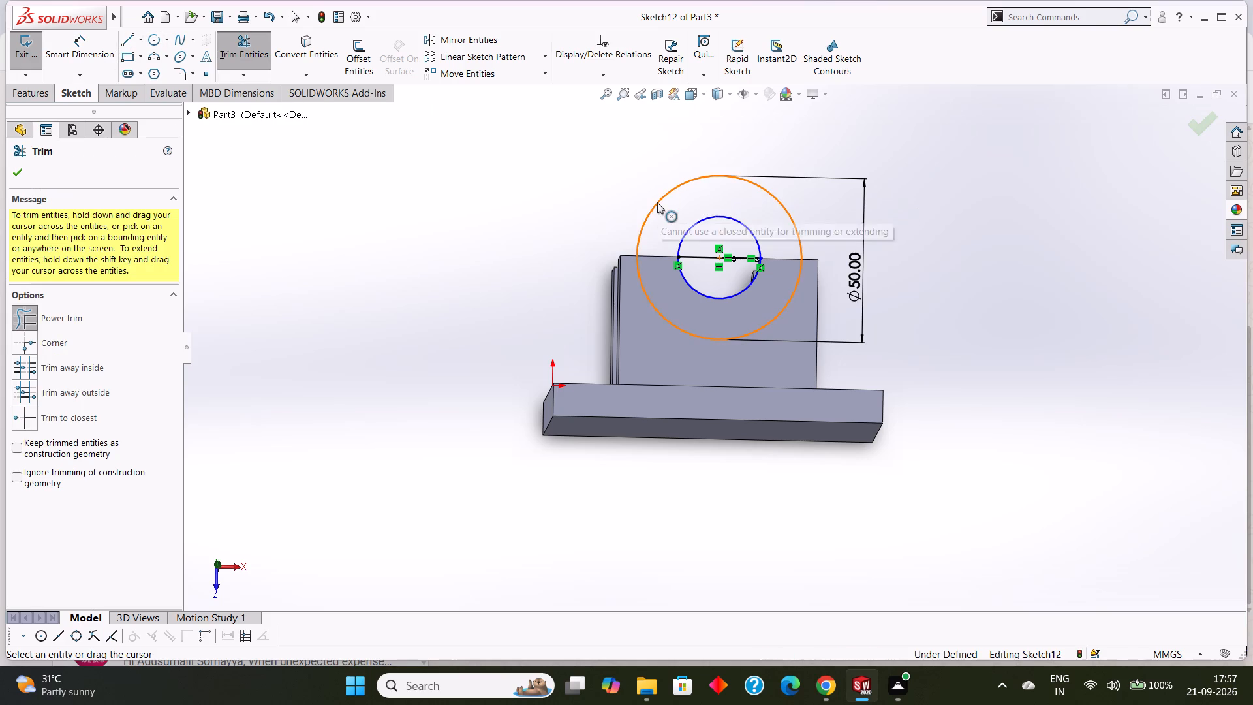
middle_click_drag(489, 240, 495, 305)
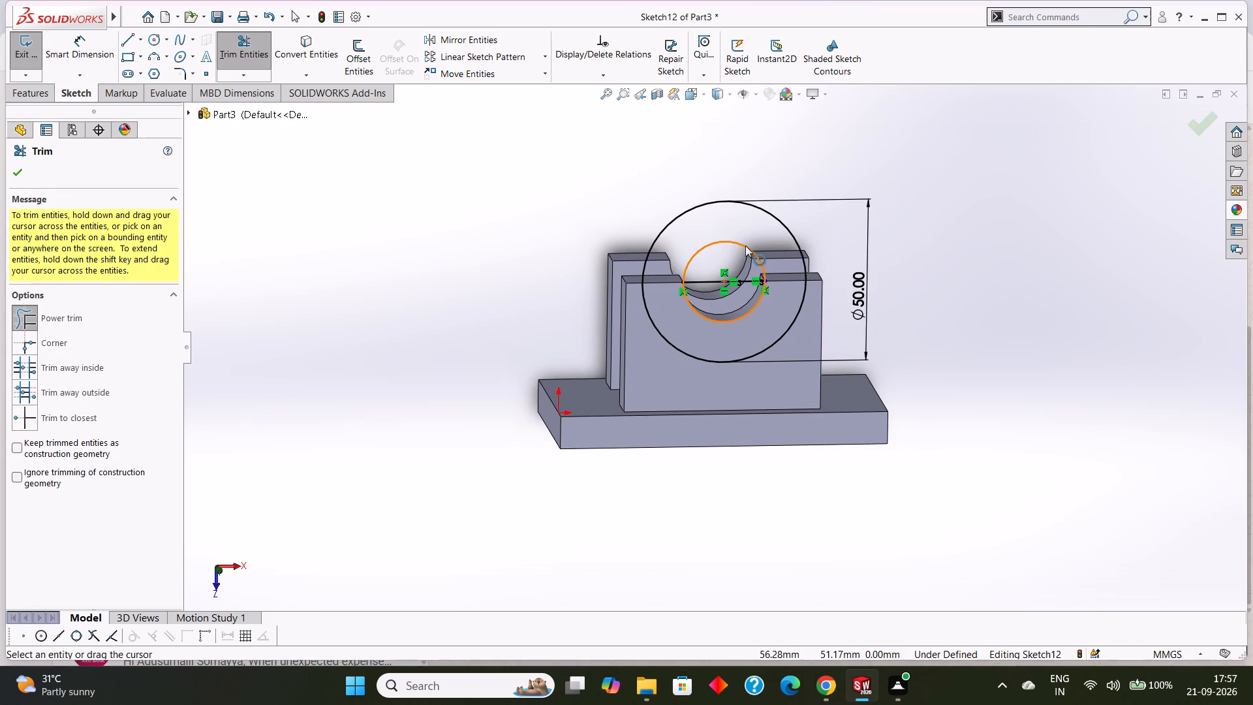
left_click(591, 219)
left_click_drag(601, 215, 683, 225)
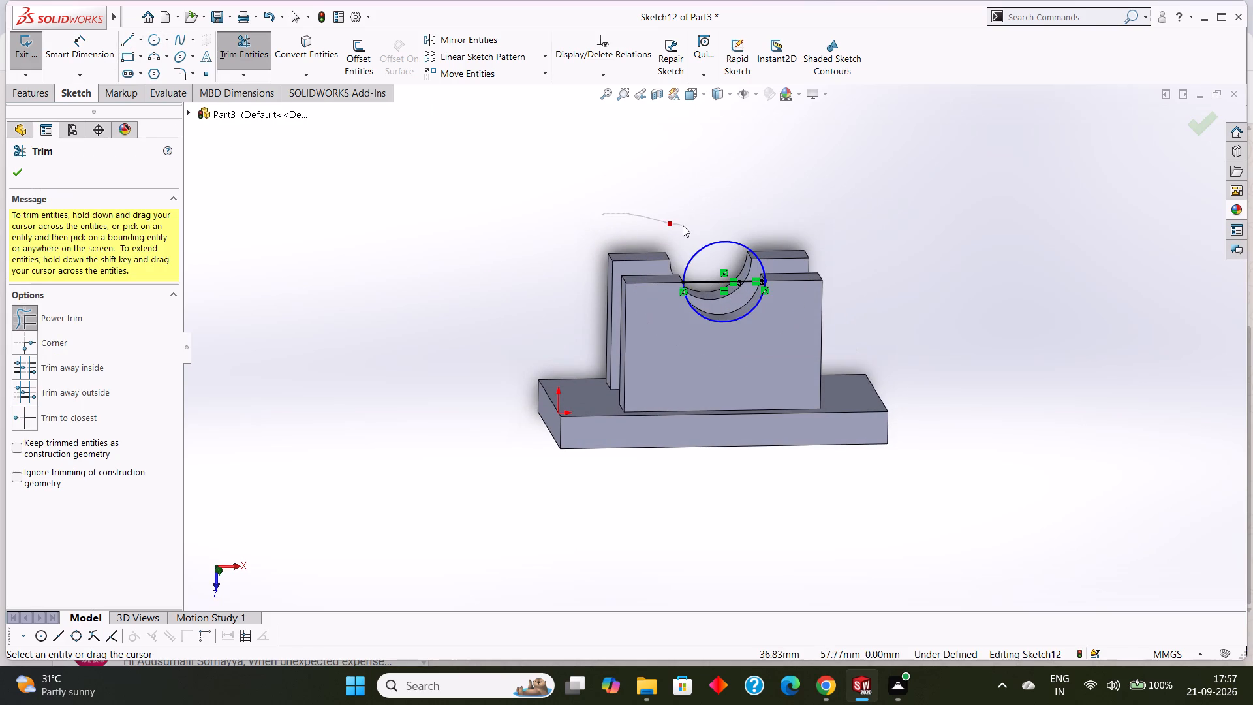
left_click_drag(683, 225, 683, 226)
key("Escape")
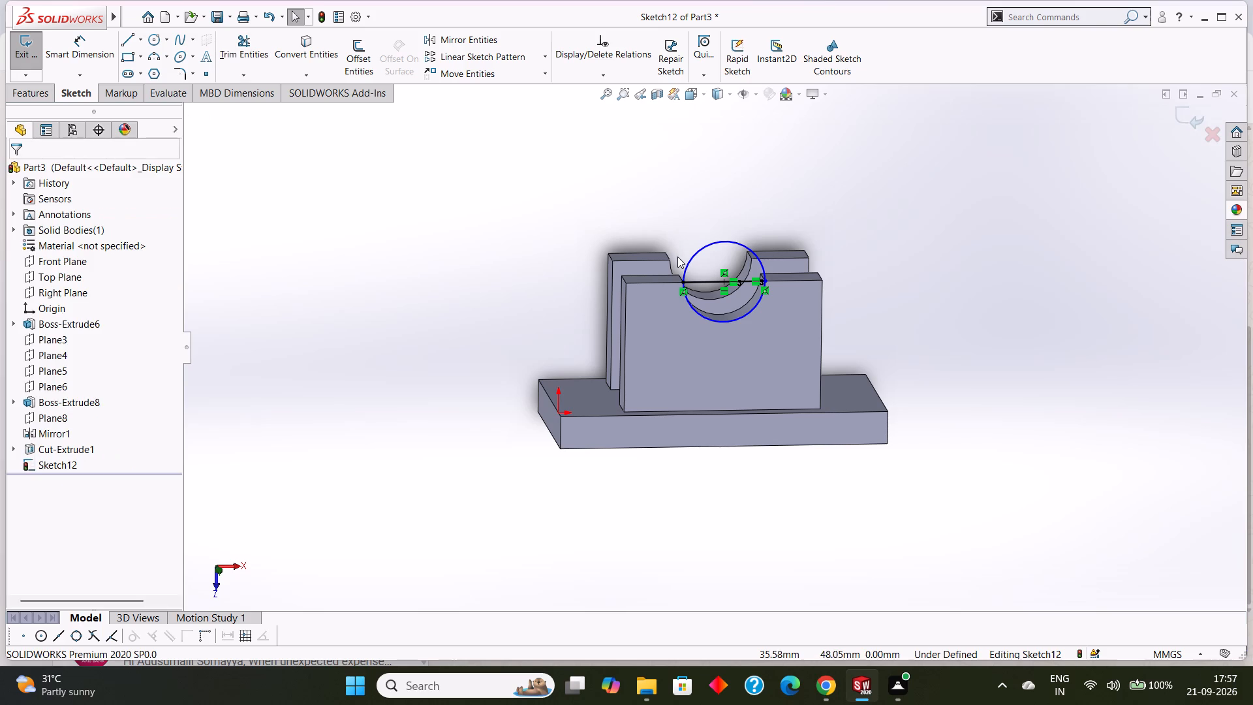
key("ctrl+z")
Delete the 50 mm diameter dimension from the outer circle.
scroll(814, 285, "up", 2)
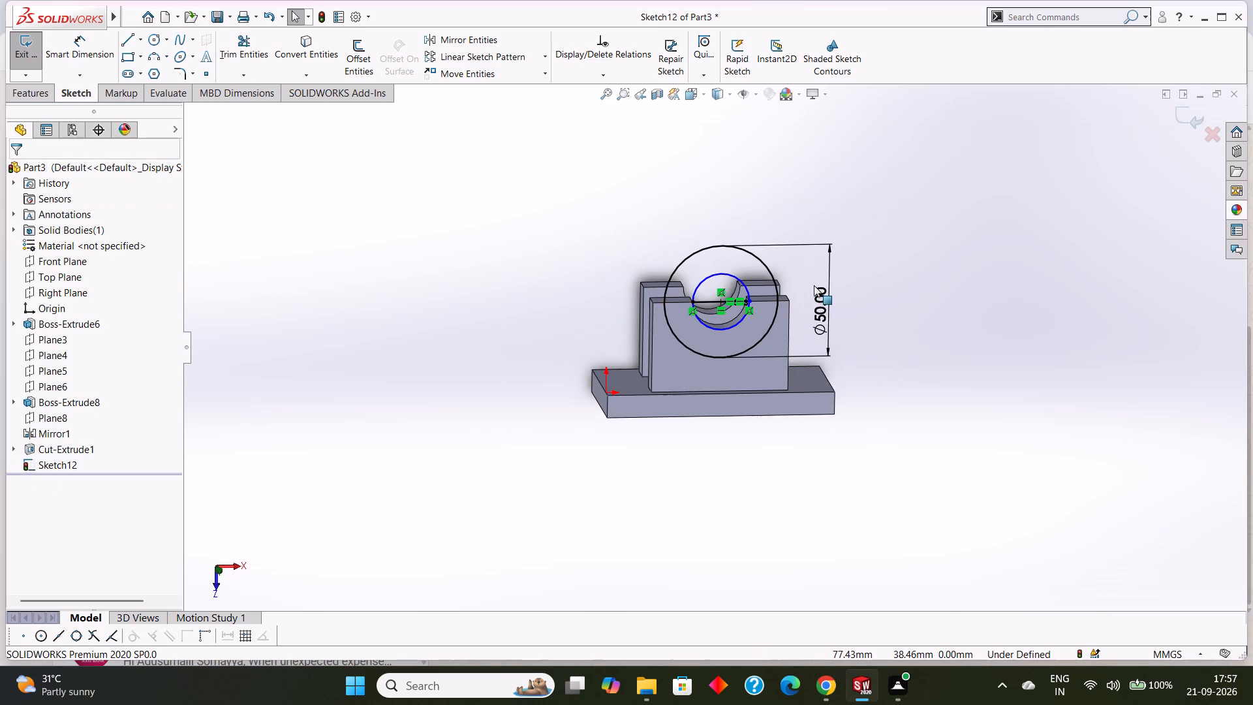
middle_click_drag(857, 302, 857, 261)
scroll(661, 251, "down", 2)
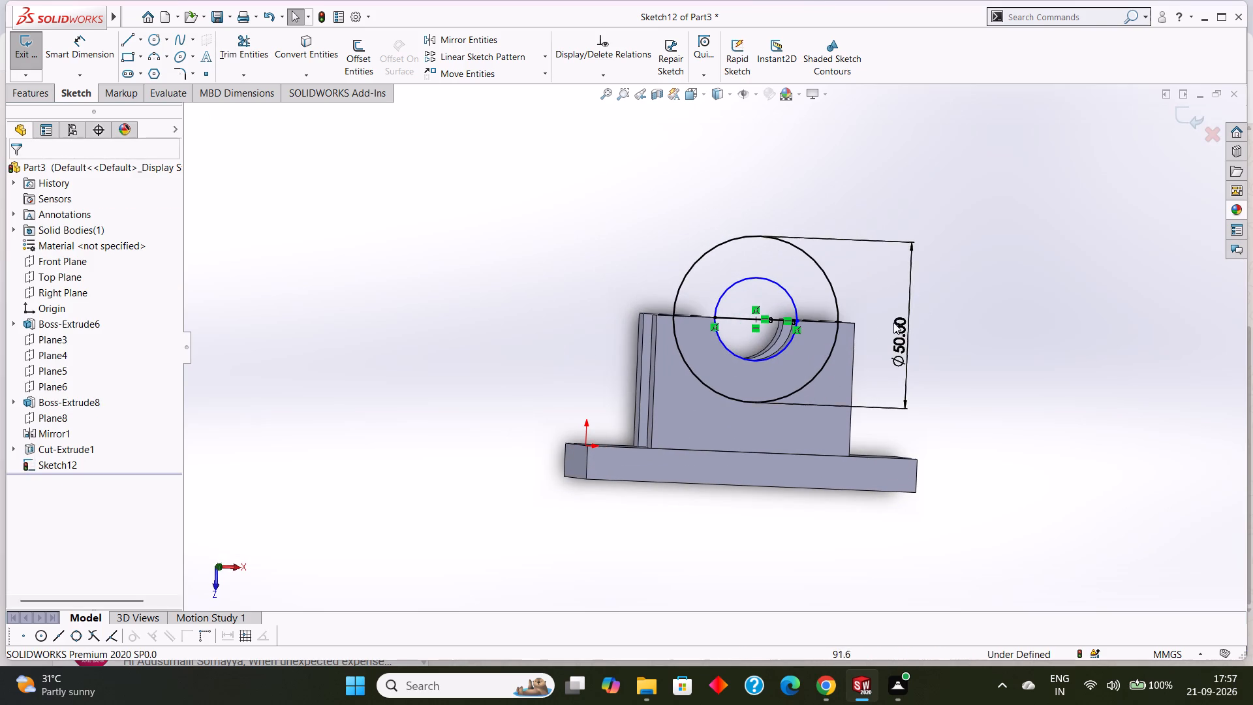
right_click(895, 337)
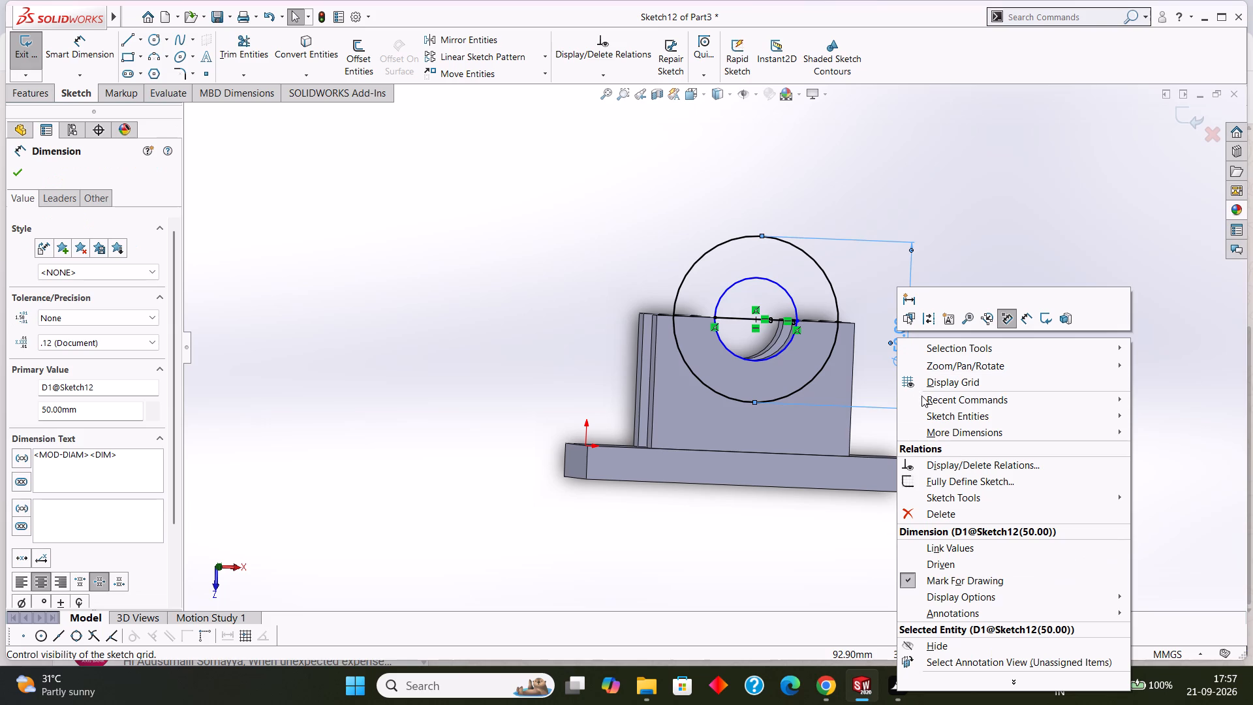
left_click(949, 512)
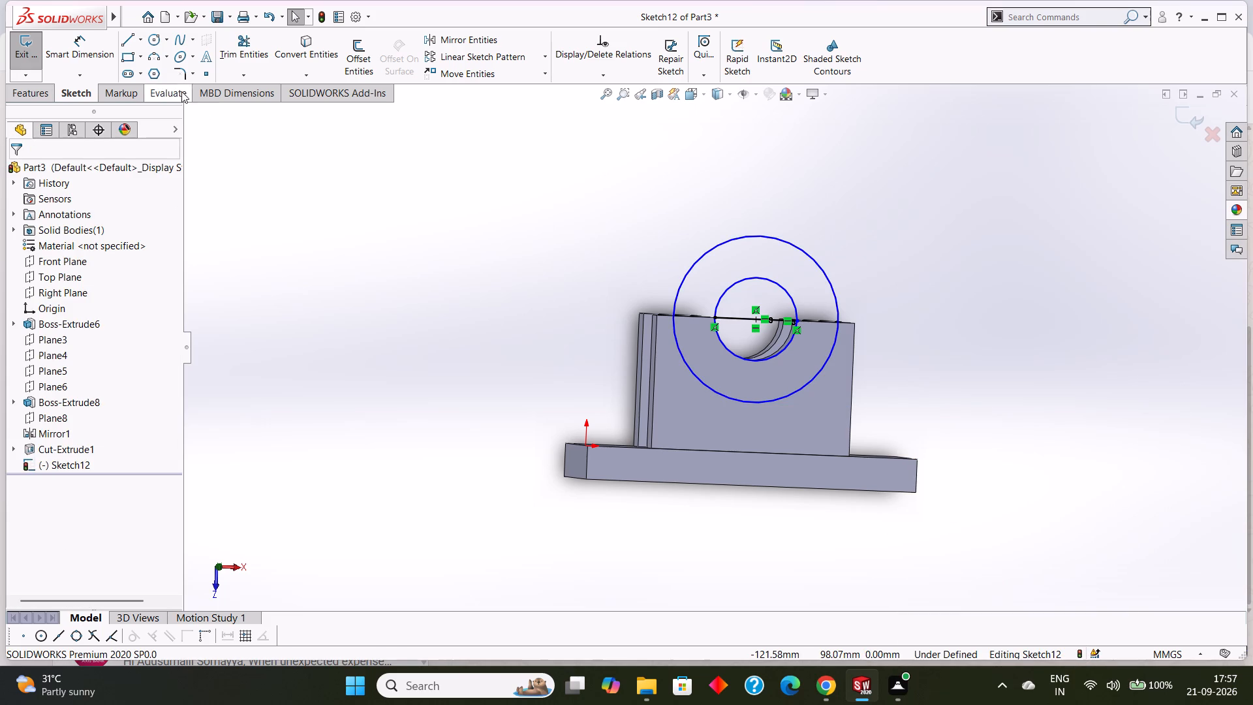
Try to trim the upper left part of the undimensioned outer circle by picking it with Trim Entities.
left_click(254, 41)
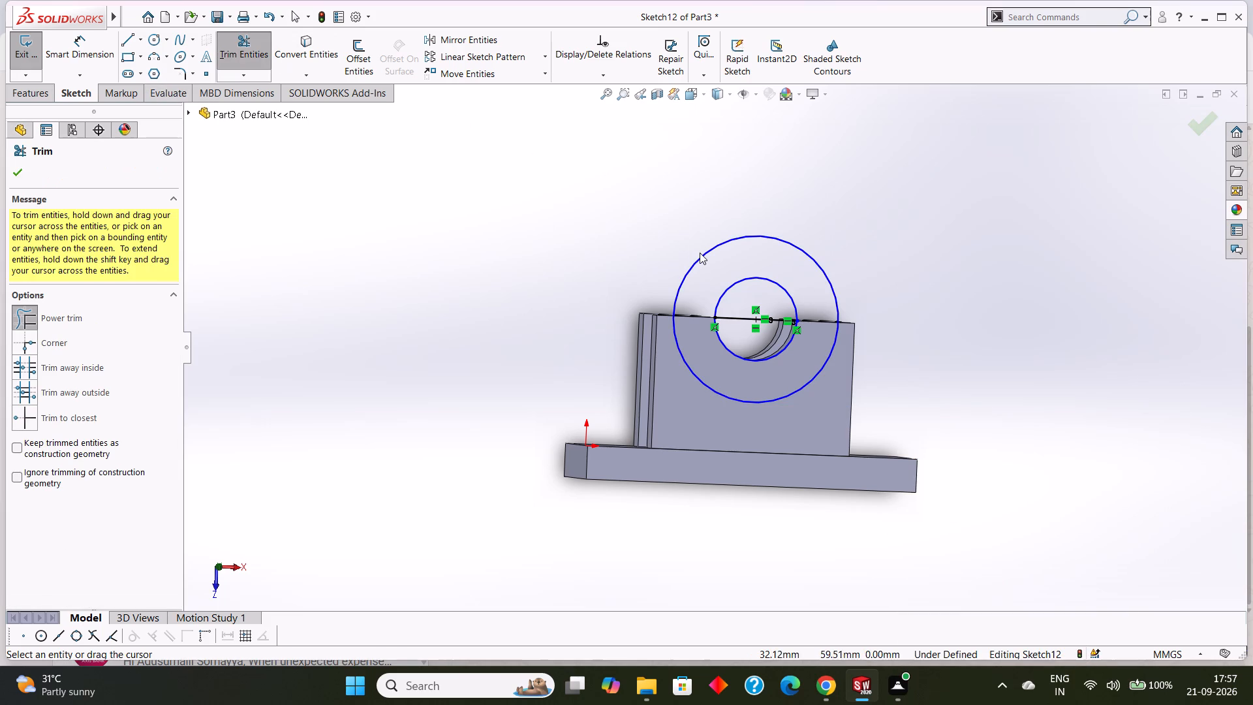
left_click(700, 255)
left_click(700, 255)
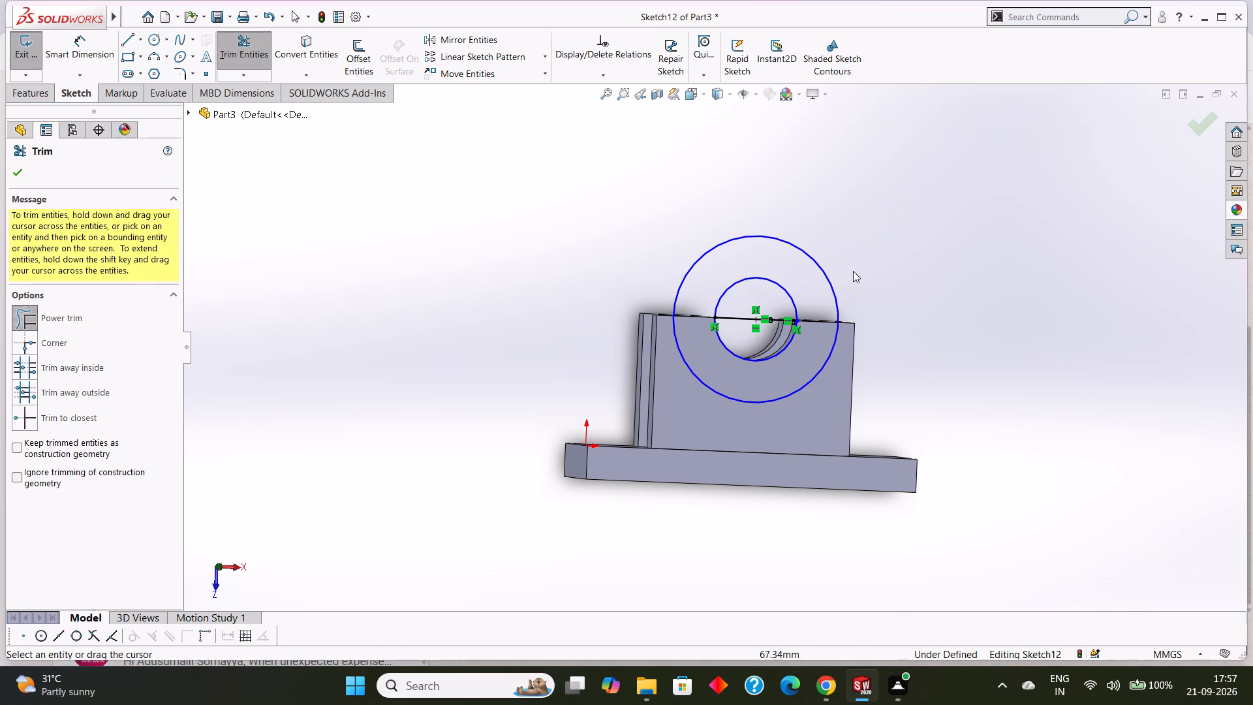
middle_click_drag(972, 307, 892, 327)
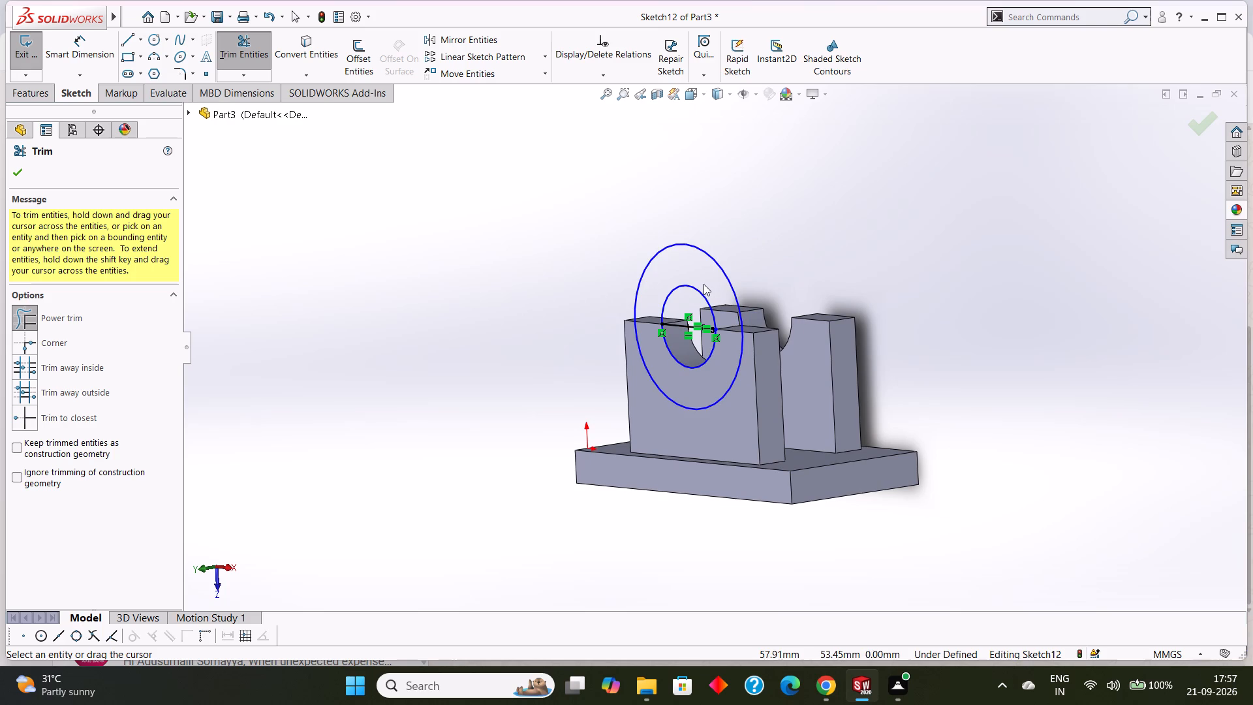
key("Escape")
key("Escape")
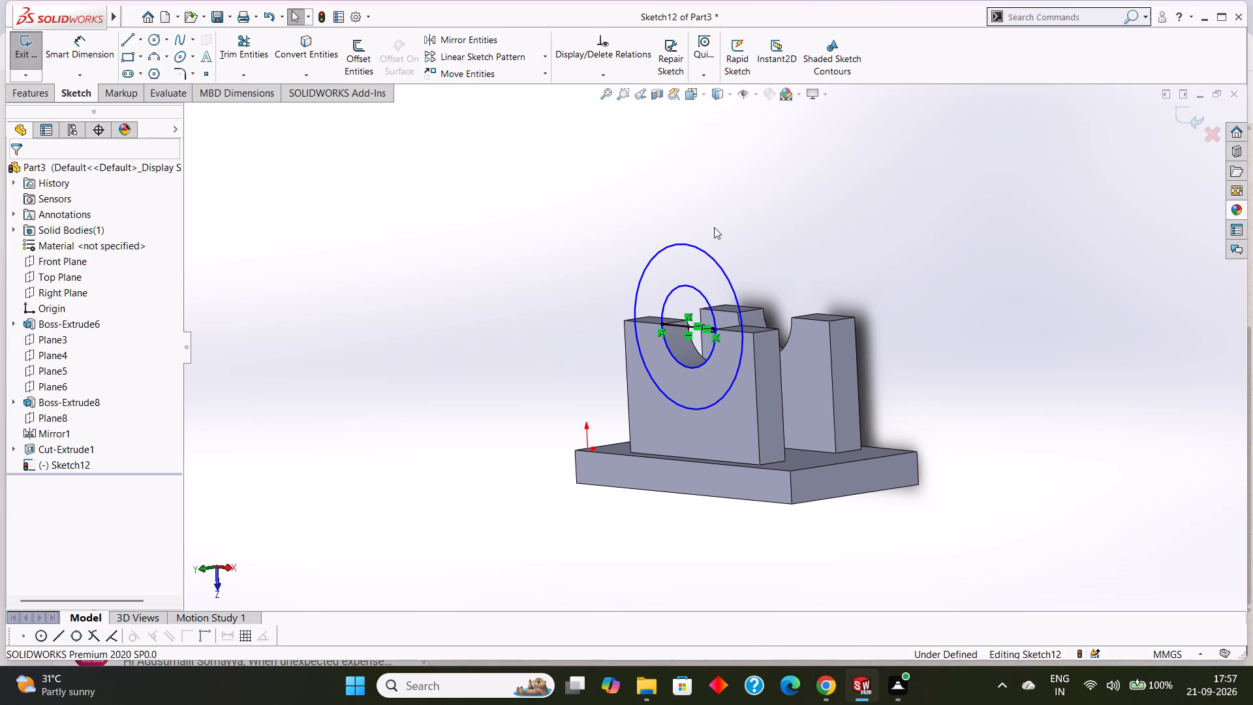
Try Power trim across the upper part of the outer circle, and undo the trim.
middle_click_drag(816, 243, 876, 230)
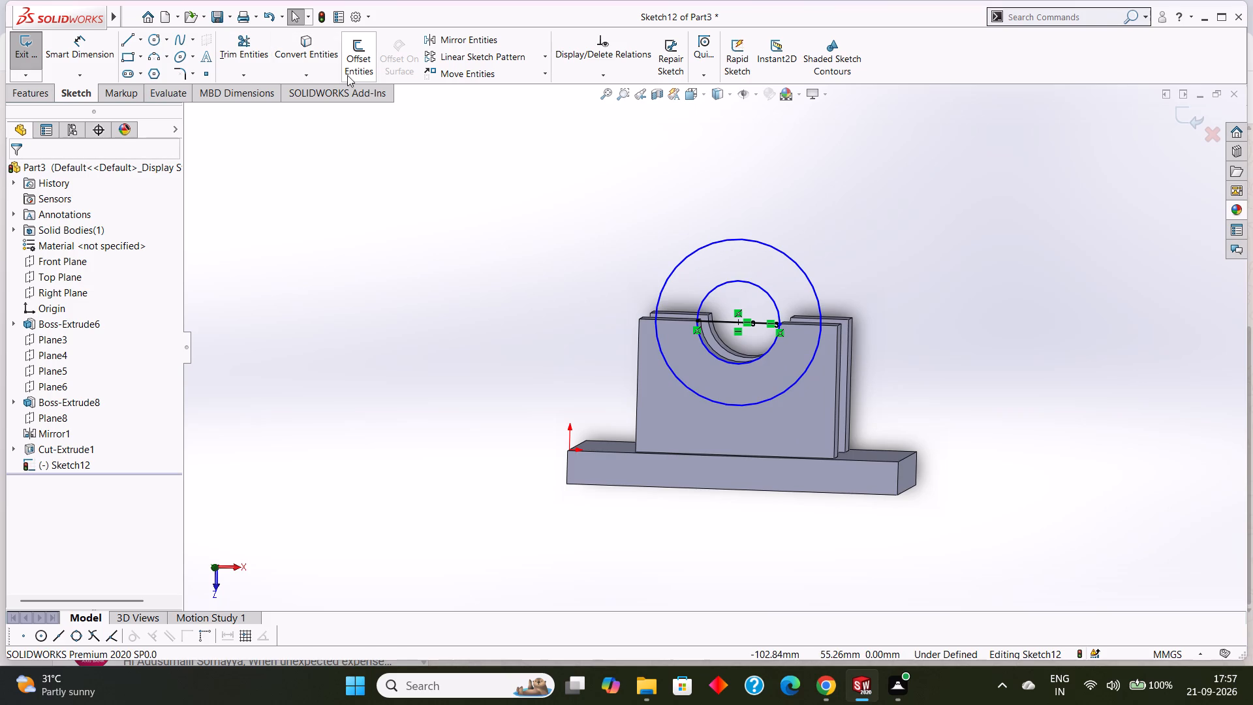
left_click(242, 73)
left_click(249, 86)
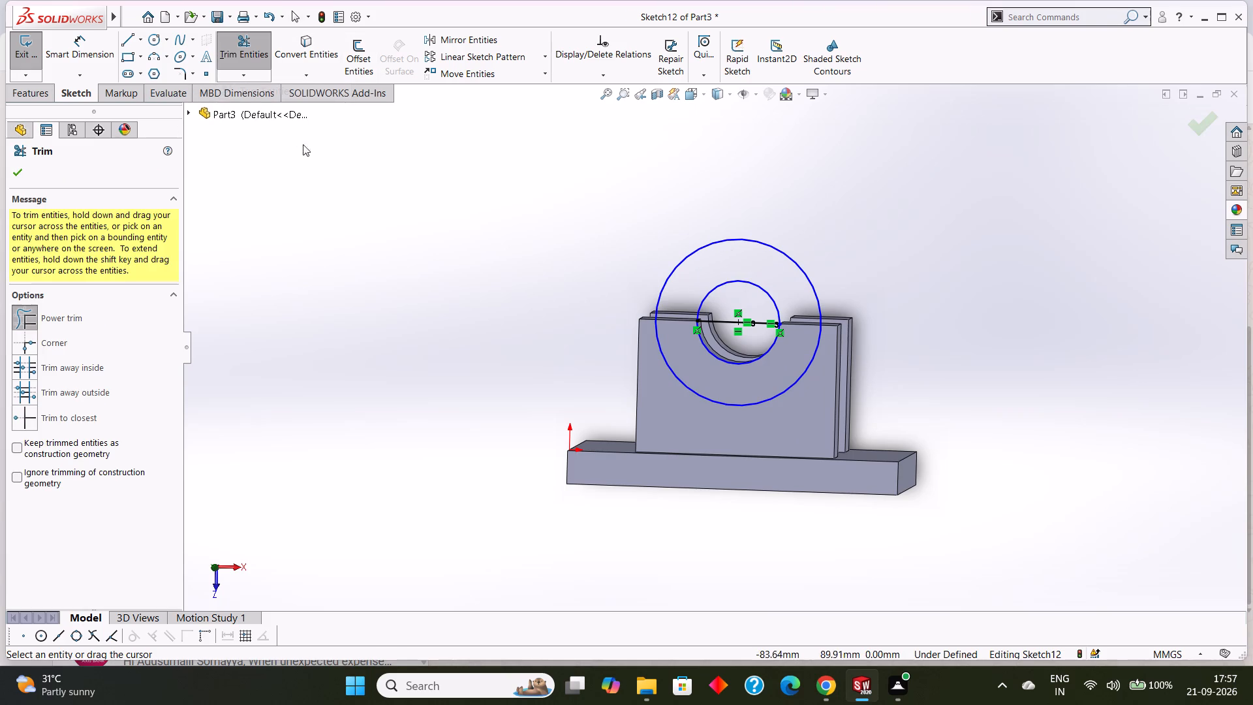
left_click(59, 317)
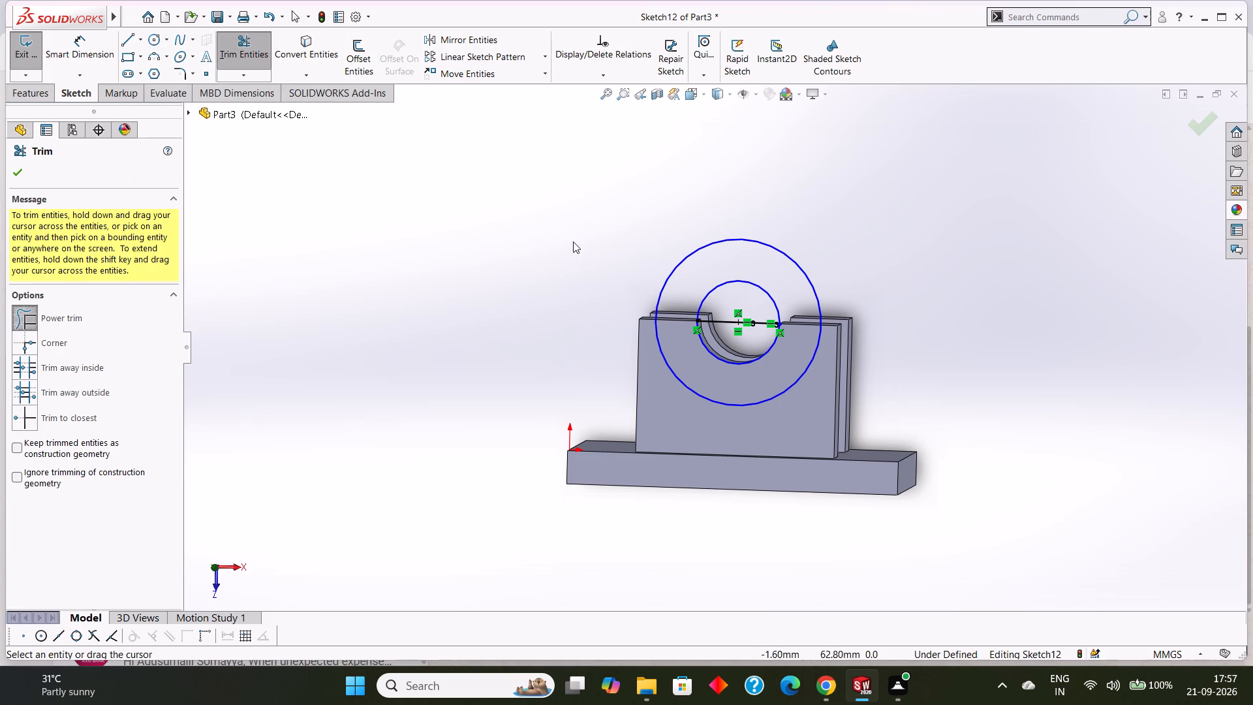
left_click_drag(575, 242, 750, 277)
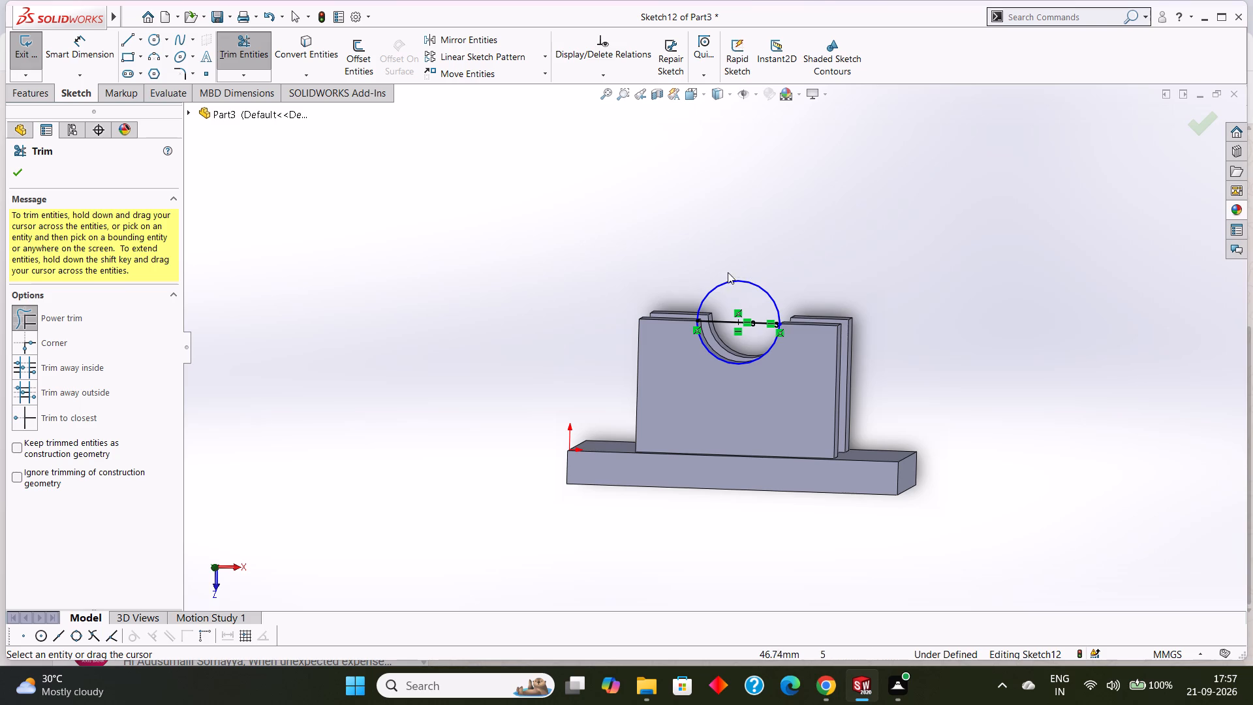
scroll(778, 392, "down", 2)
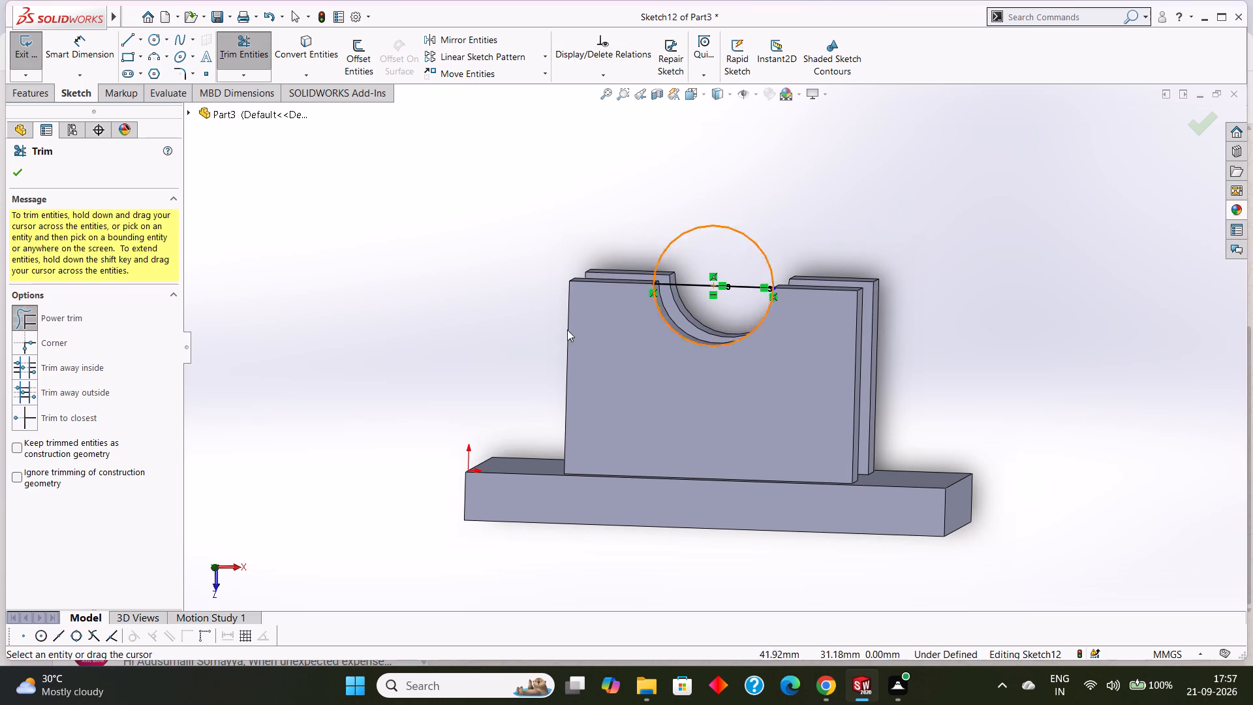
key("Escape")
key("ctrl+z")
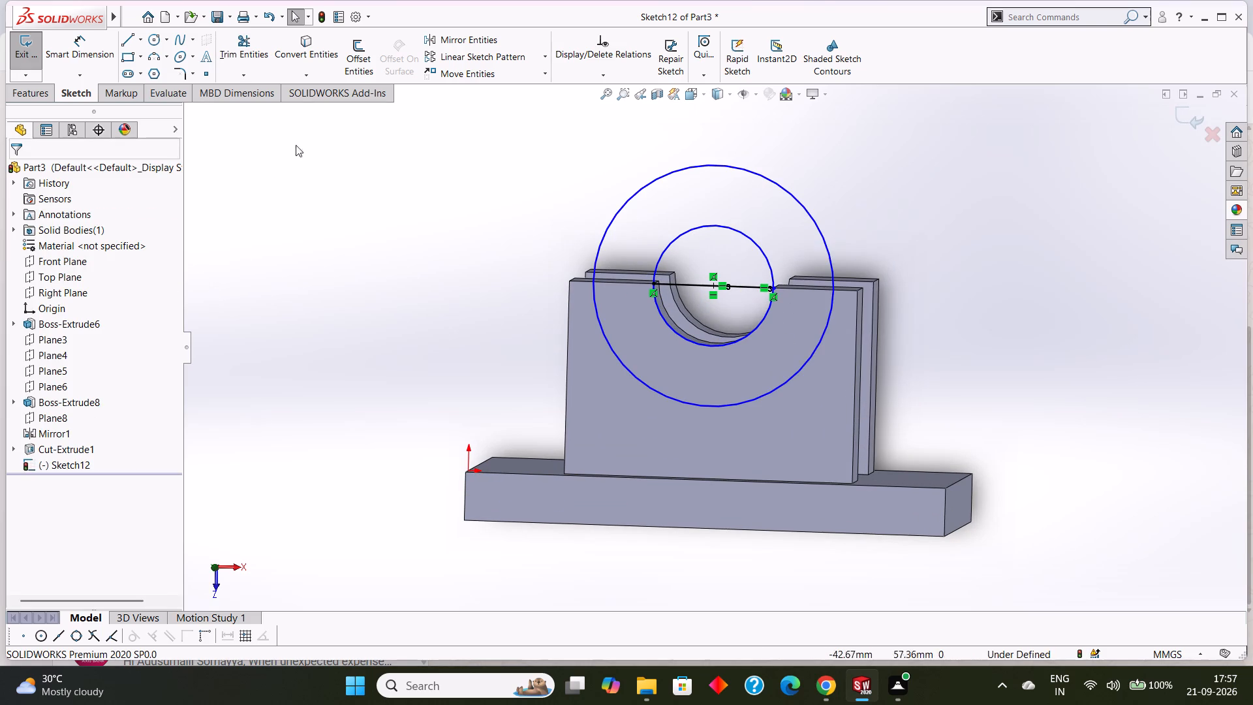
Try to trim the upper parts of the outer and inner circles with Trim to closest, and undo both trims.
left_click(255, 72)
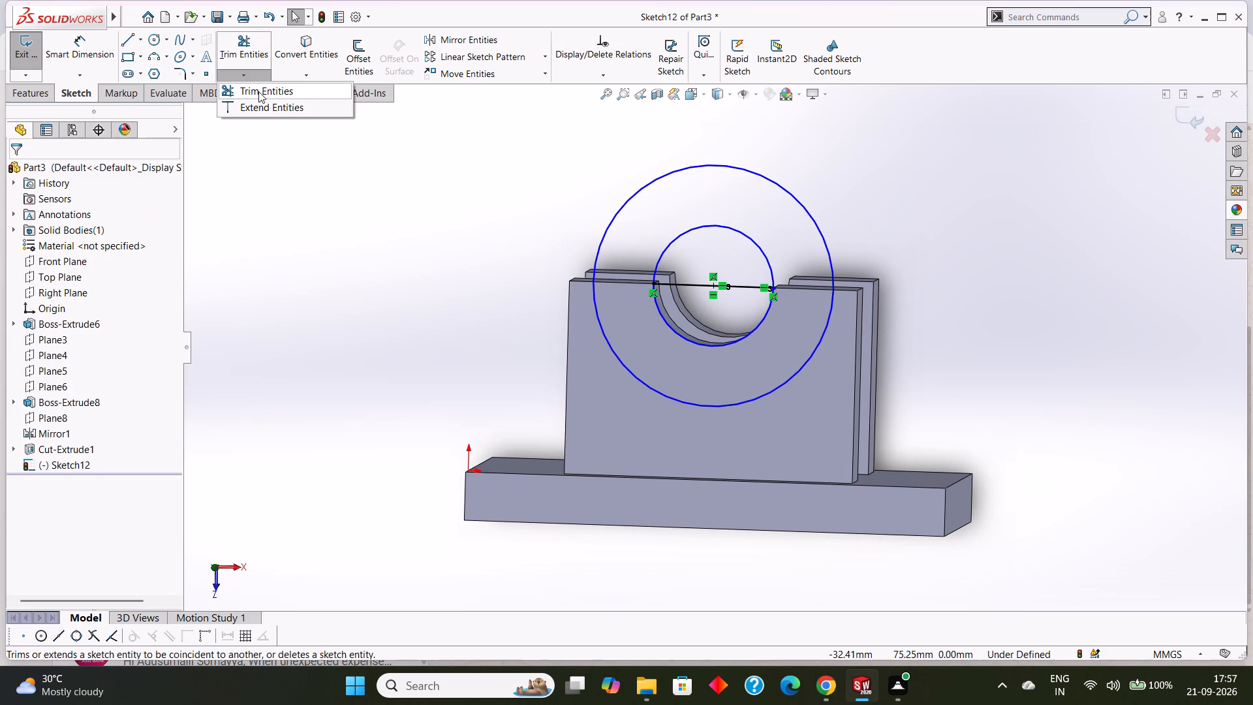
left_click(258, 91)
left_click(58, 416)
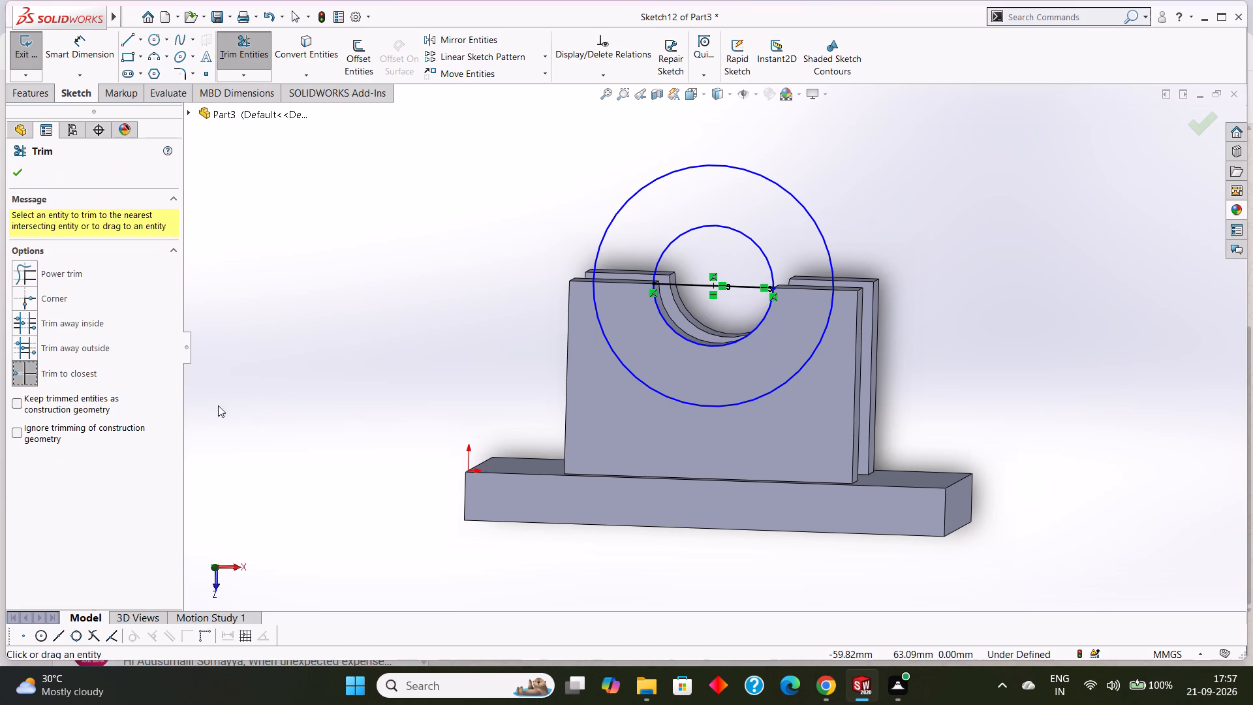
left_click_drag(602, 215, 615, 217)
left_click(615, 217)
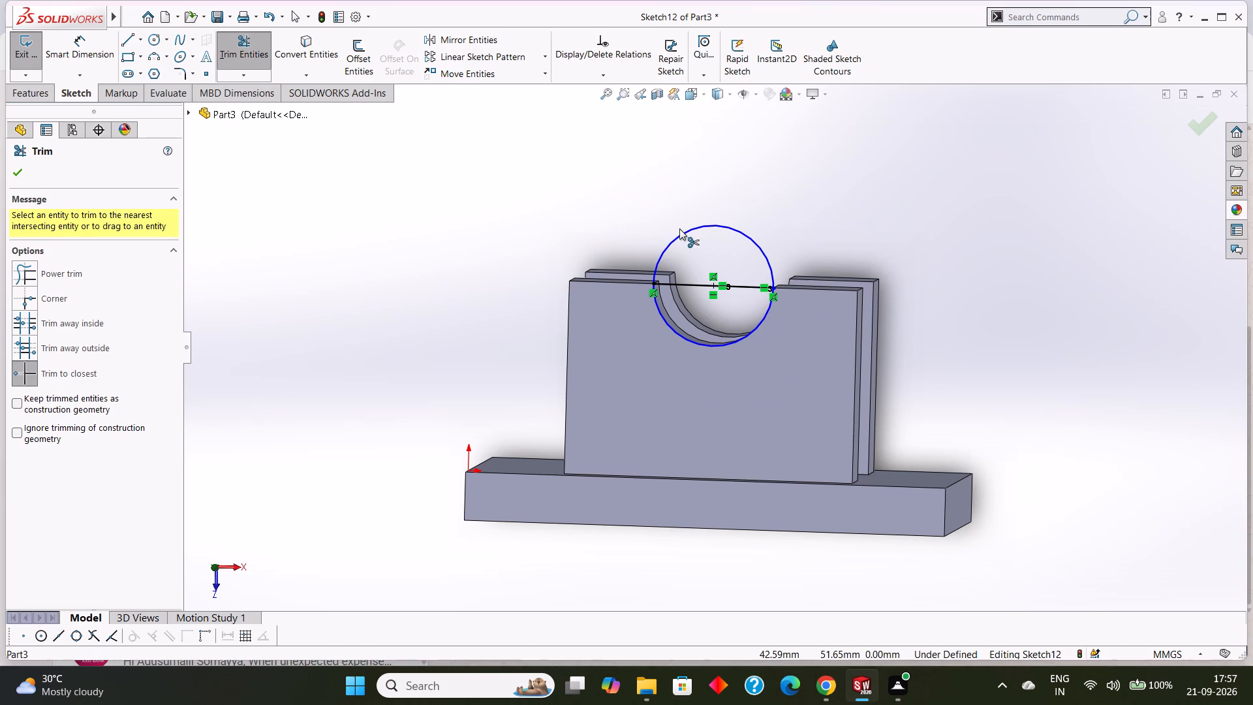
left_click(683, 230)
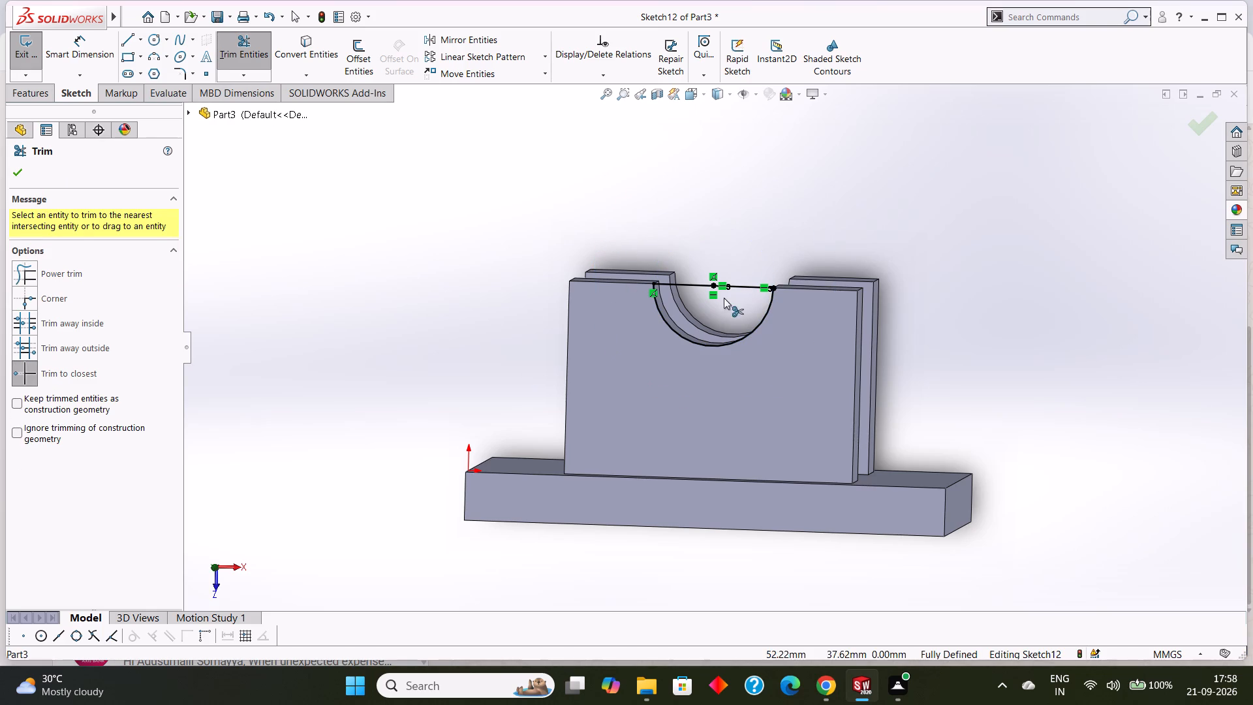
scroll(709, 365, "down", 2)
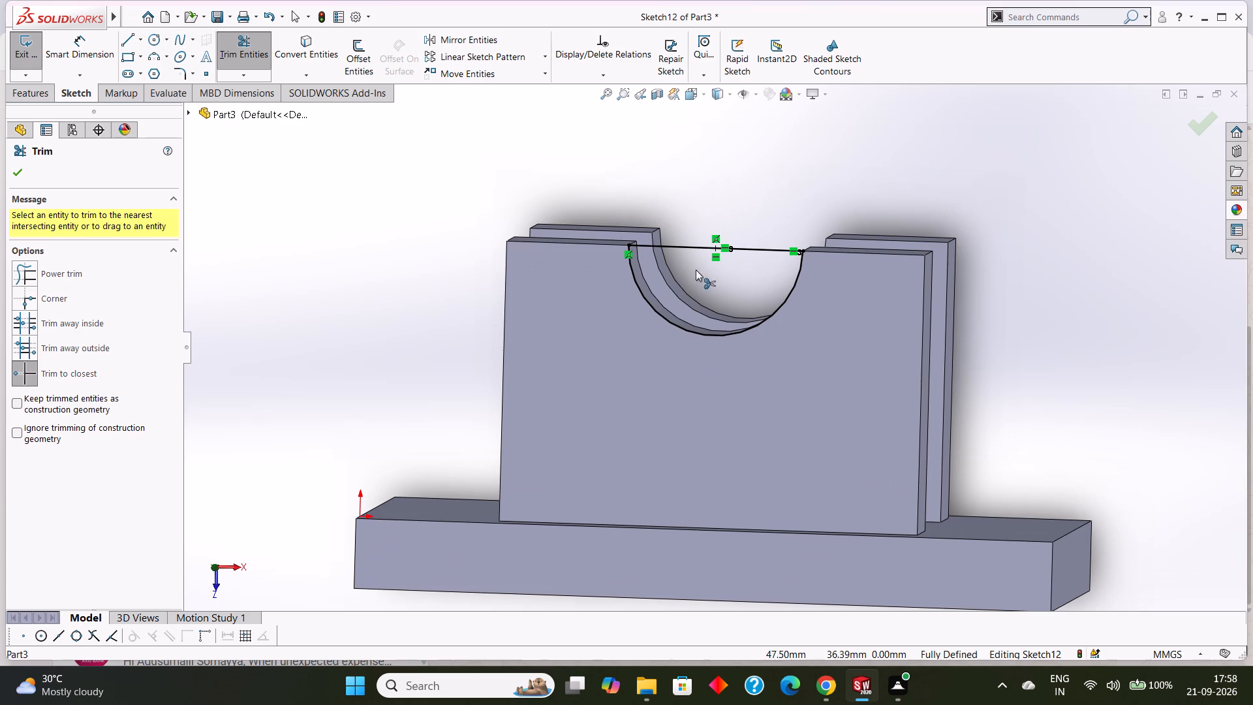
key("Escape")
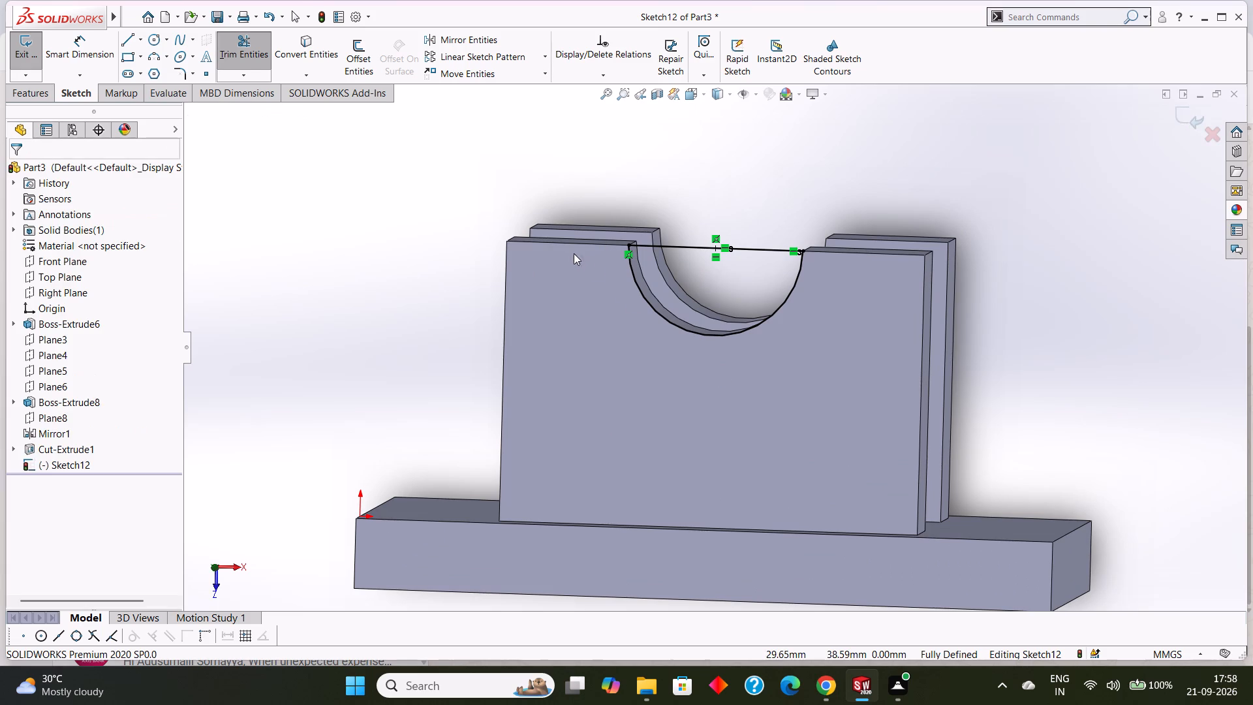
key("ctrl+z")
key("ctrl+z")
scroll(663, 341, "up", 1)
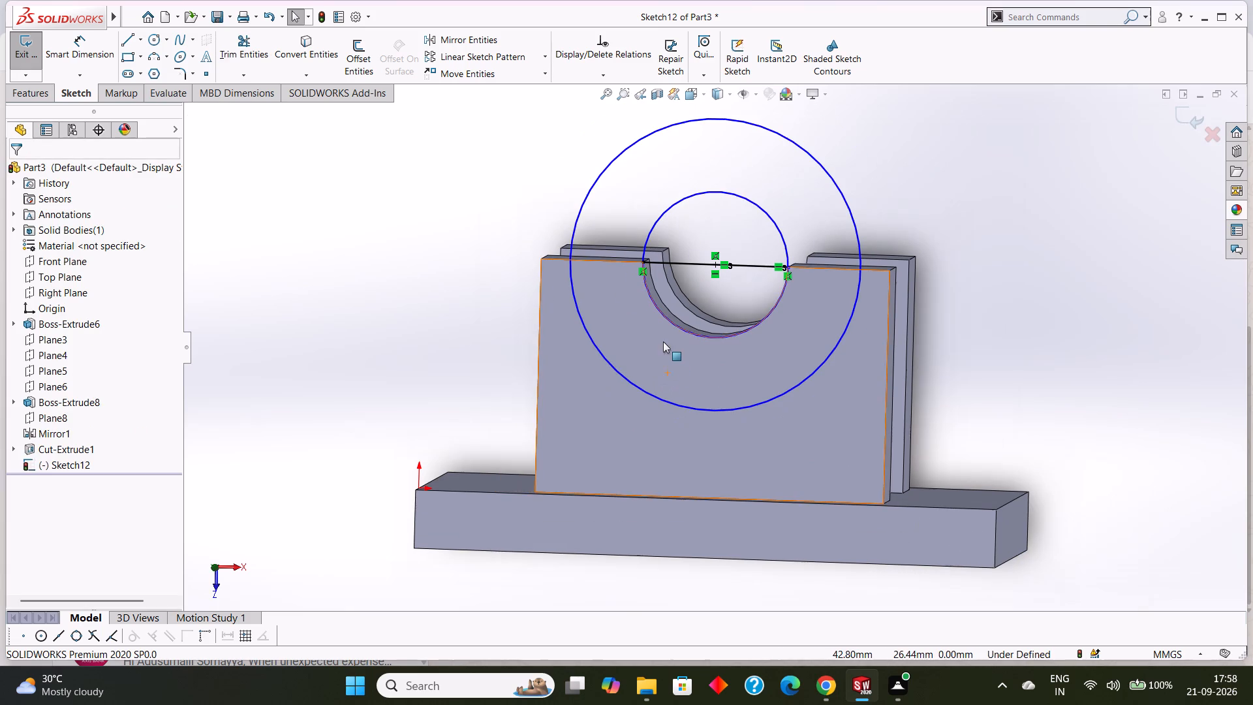
Dimension the outer circle's diameter at 50 mm.
left_click(58, 44)
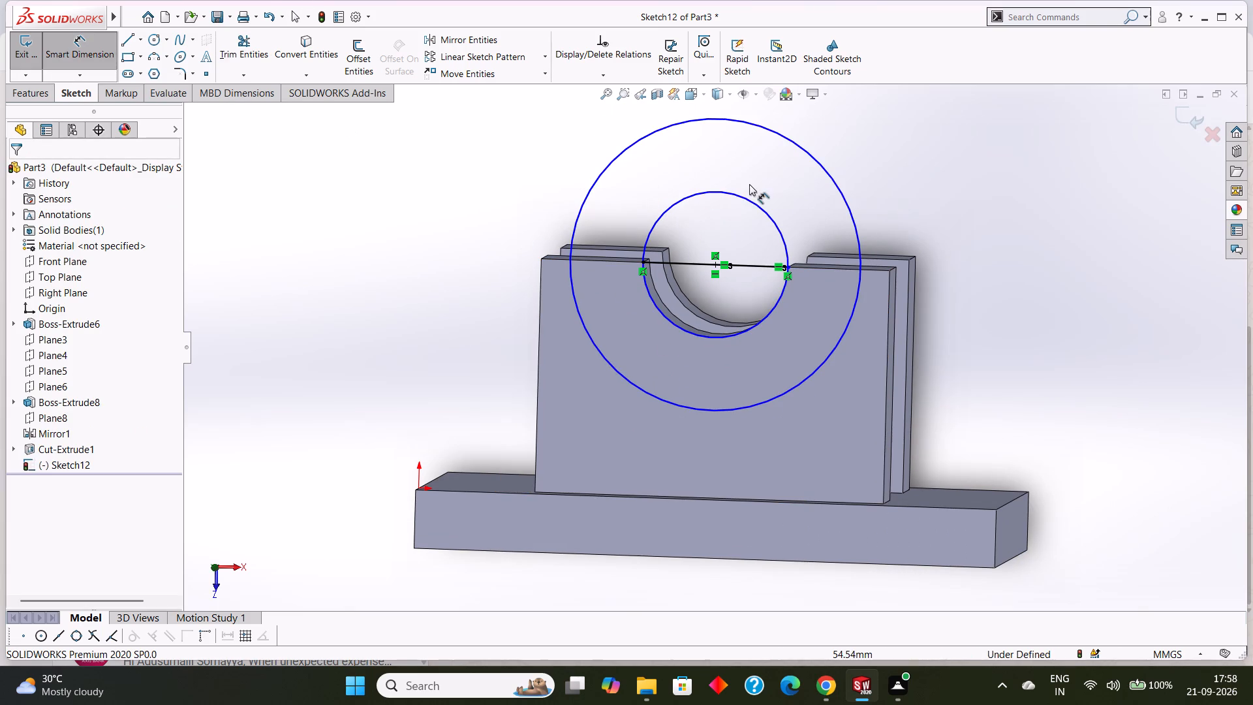
left_click(801, 146)
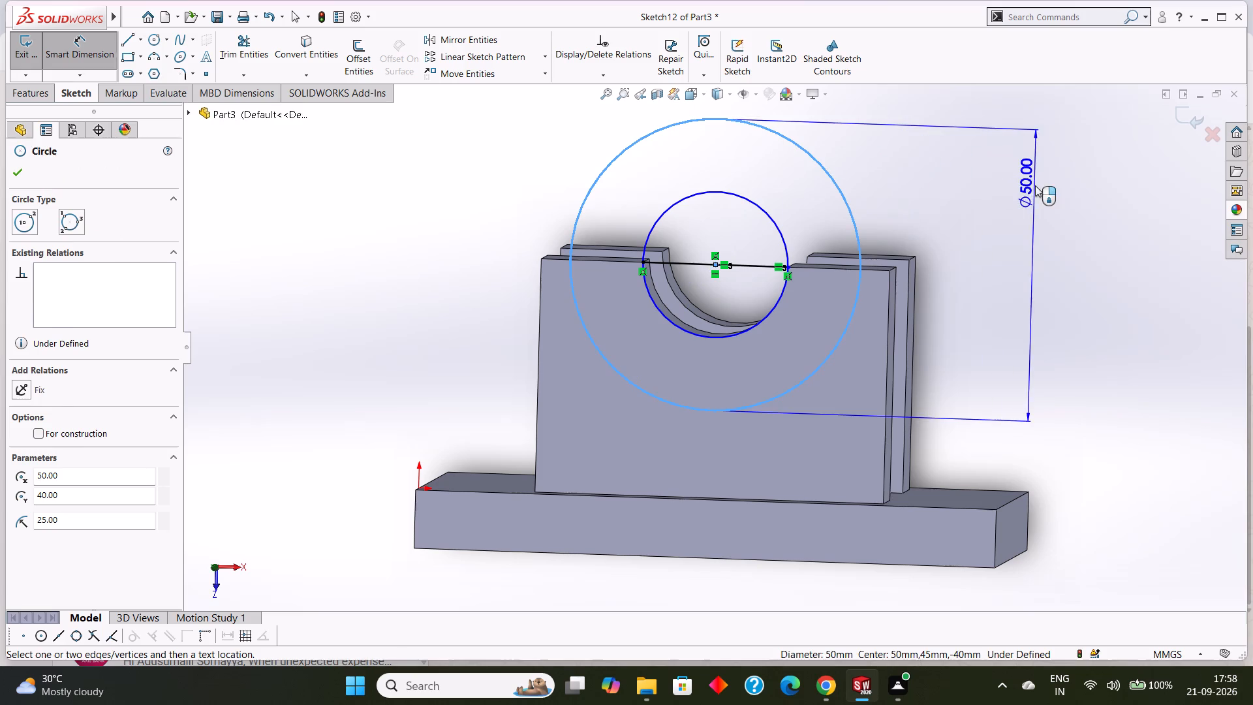
left_click(1035, 185)
left_click(981, 169)
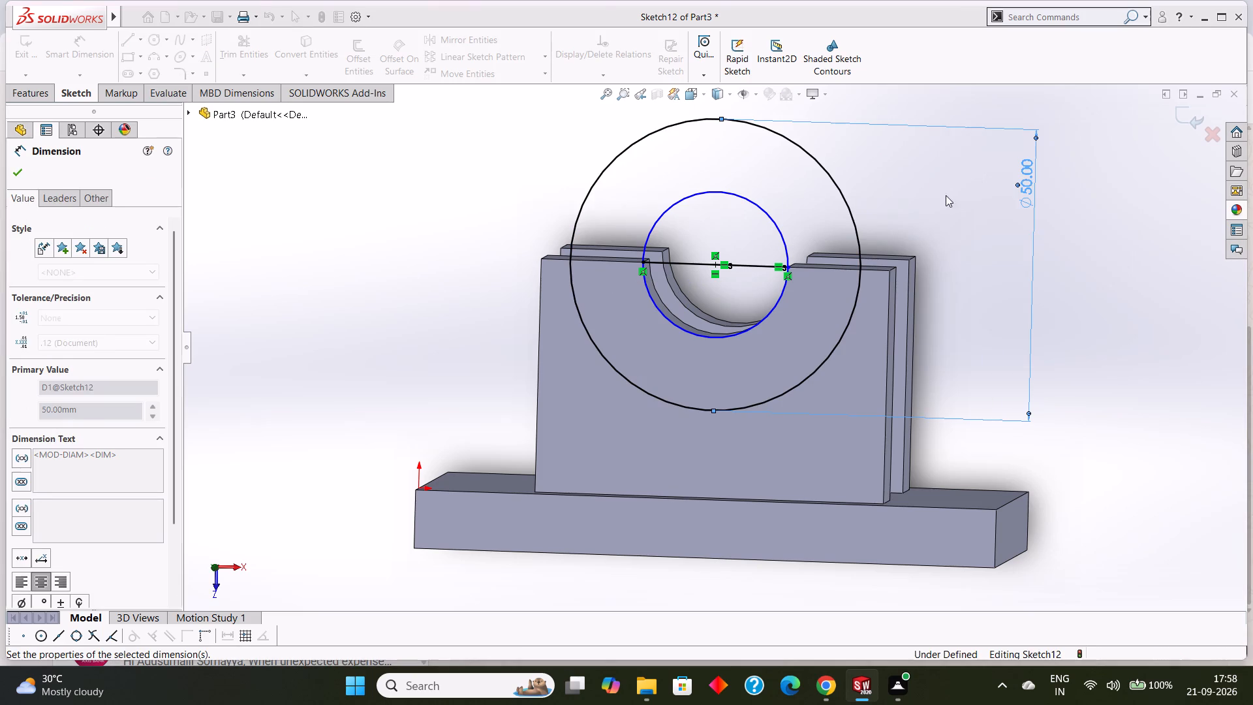
left_click(16, 173)
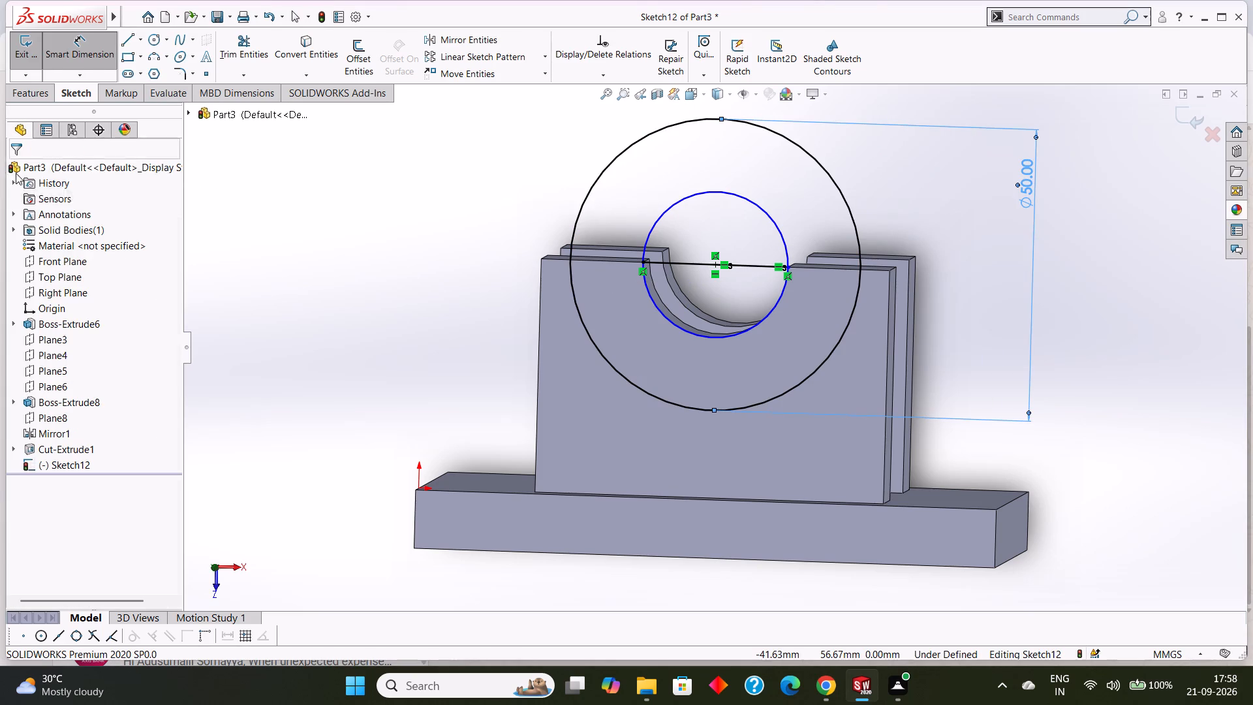
Trim away the 50 mm outer circle and the upper half of the inner circle using Trim to closest.
left_click(228, 42)
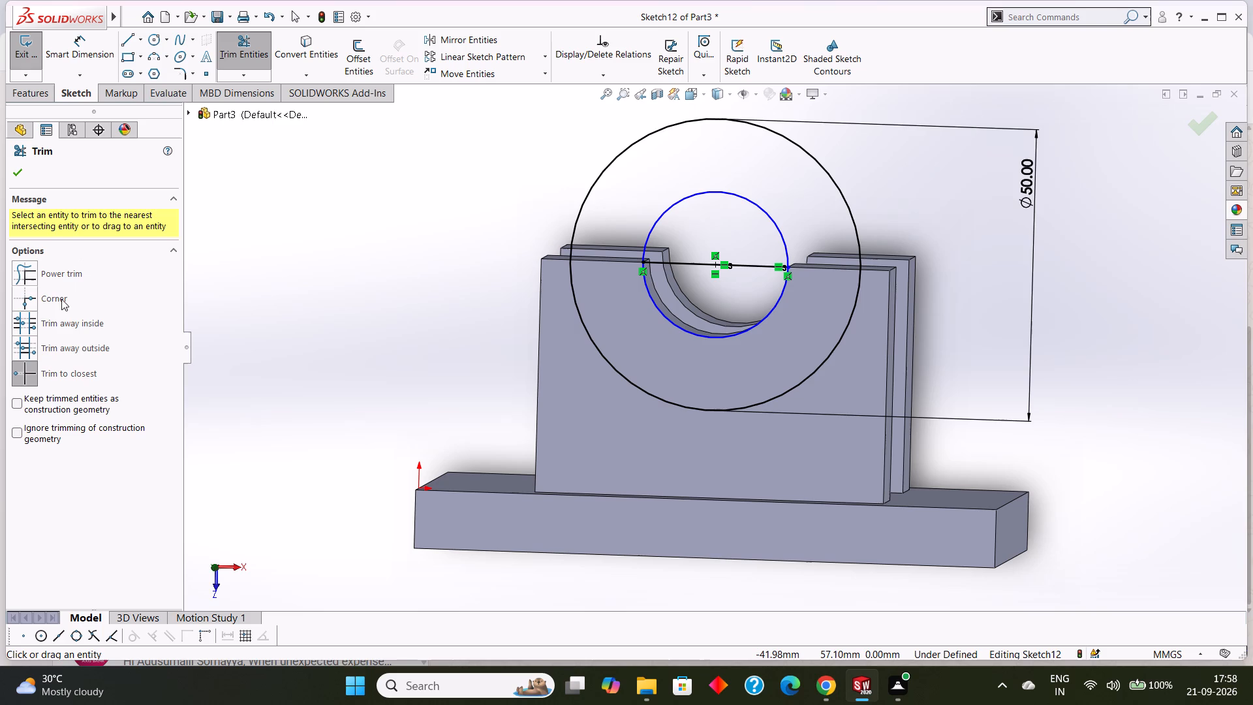
left_click(84, 375)
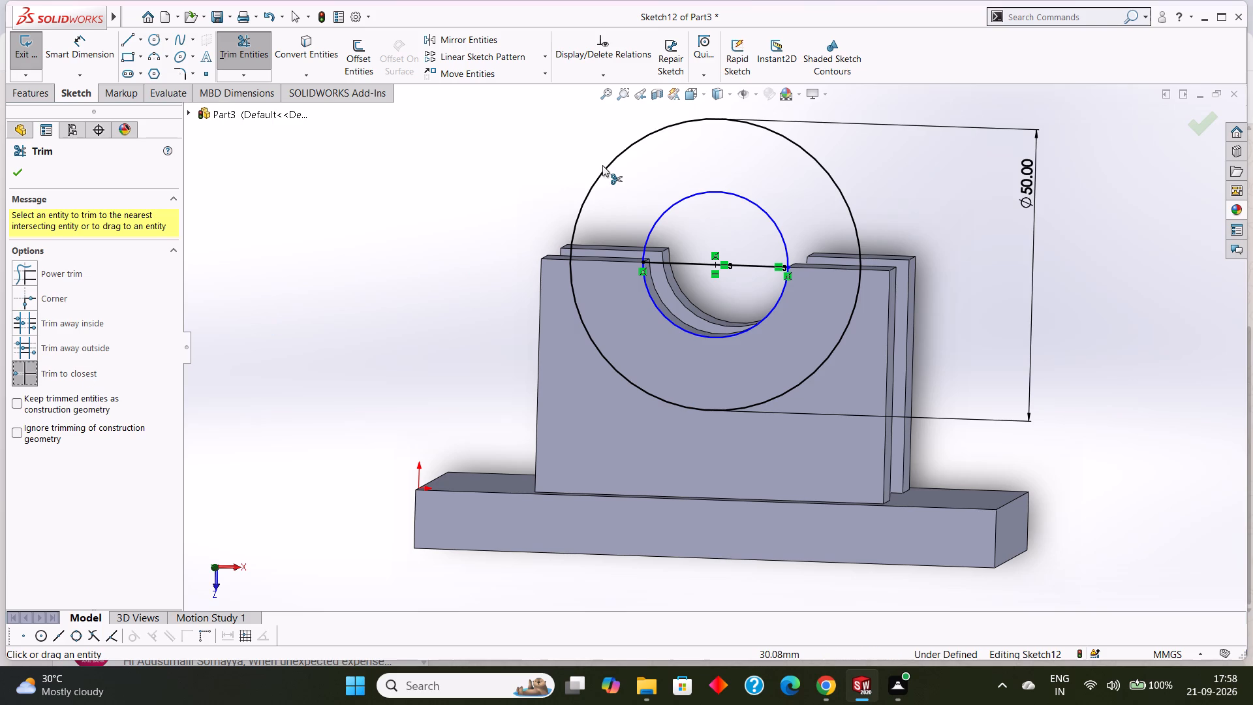
left_click(602, 170)
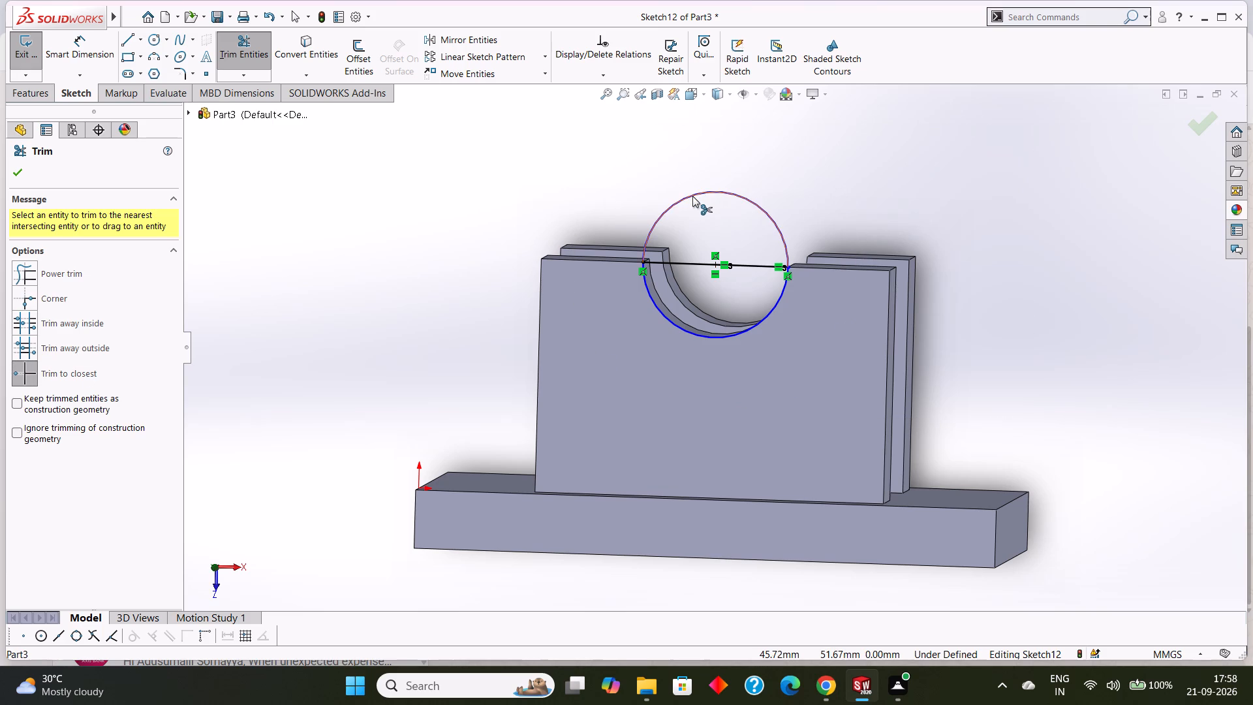
left_click(692, 196)
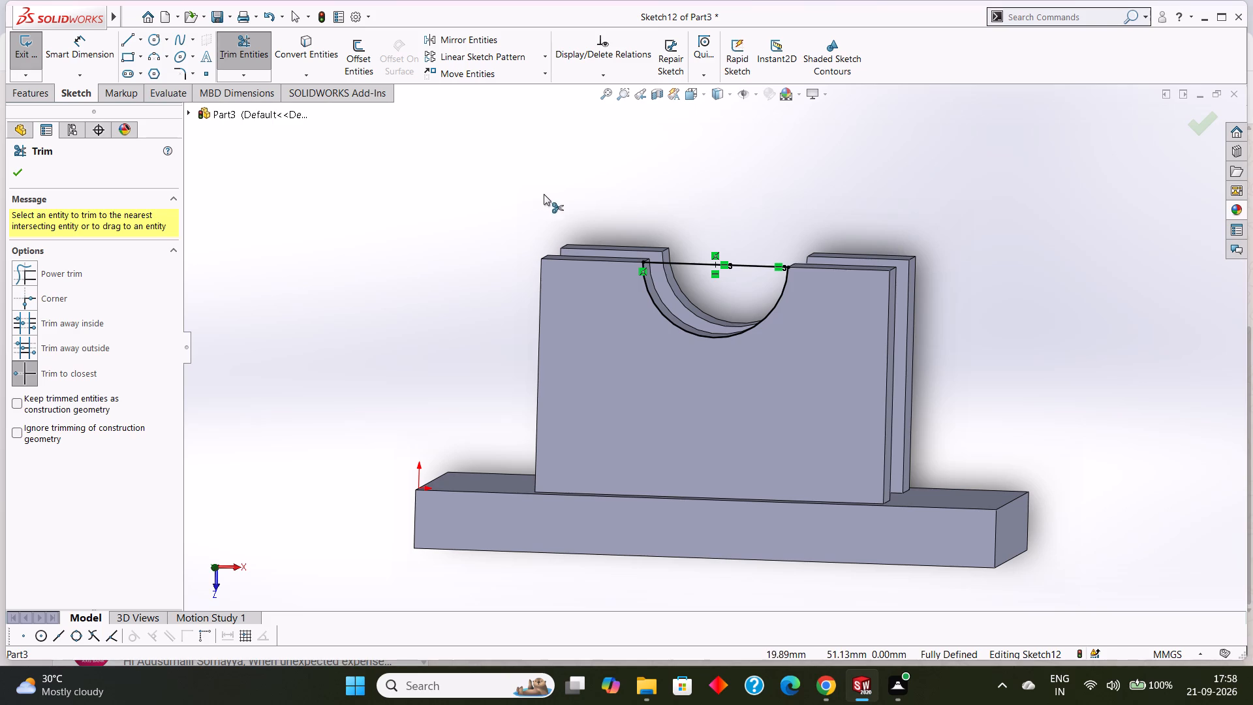
key("Escape")
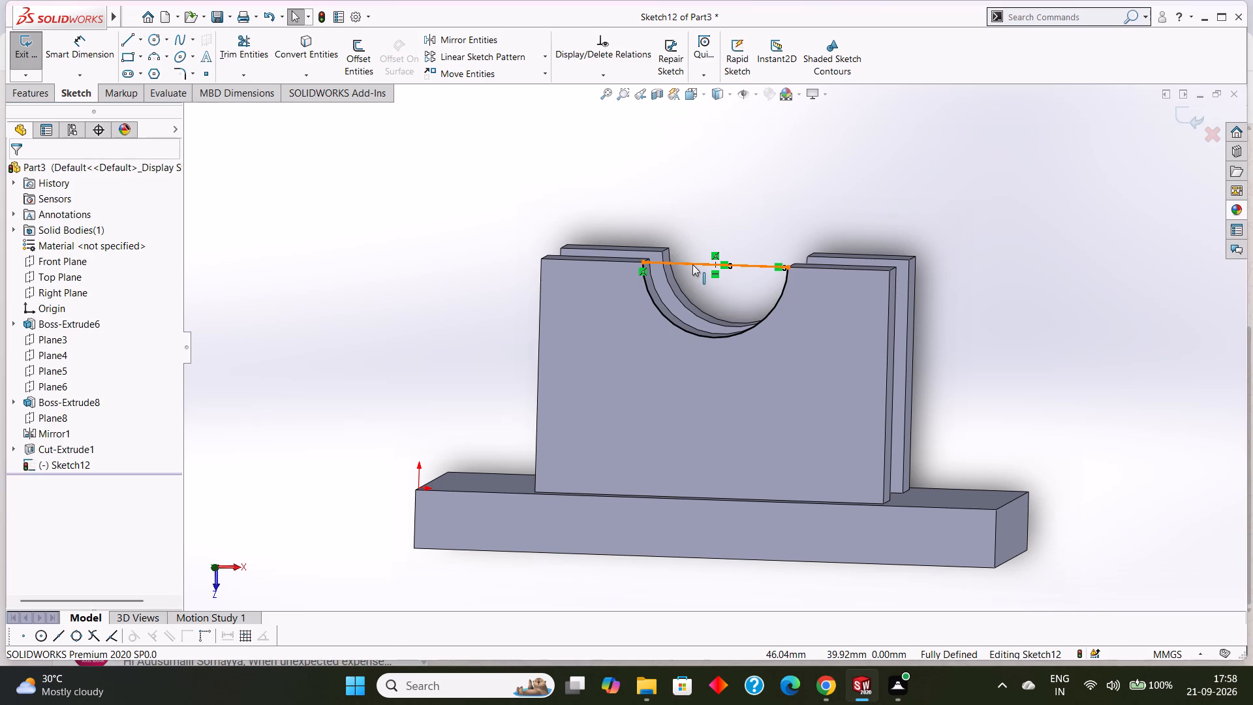
Delete the horizontal sketch line spanning the top of the wall's semicircular notch.
right_click(692, 264)
left_click(748, 460)
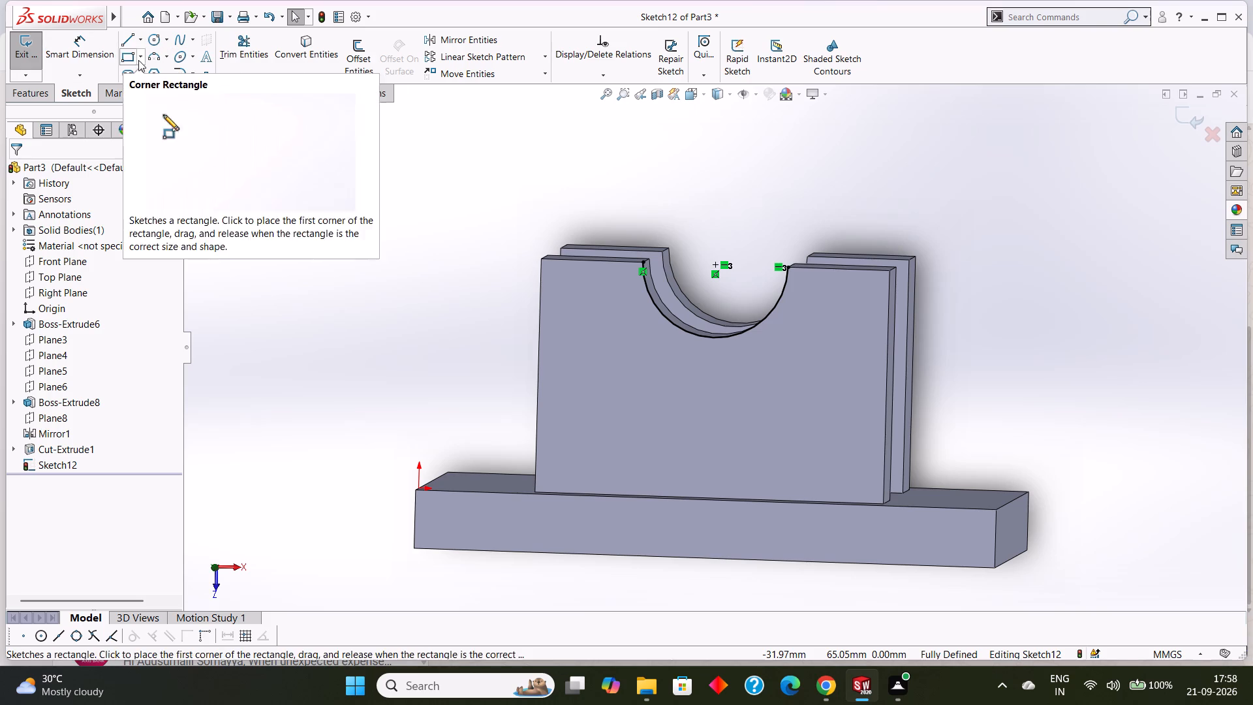
Sketch a circle of 25 mm radius centred on the centre point of the notch arc.
left_click(151, 42)
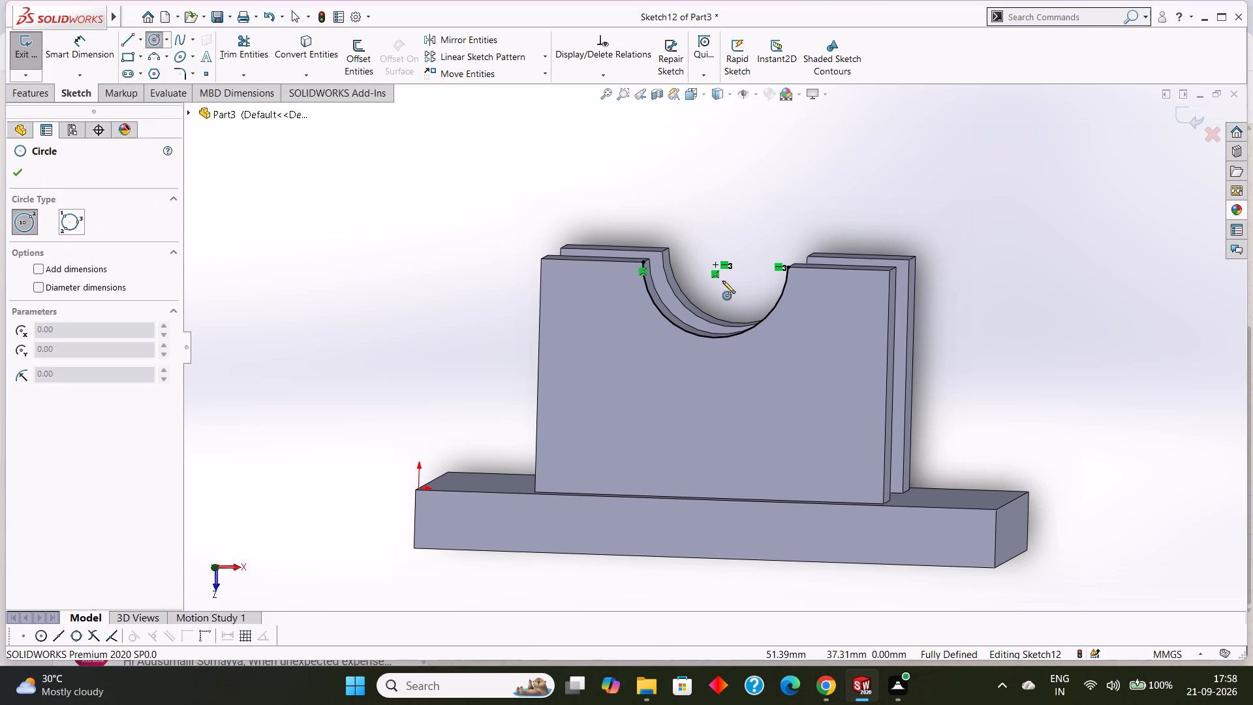
middle_click_drag(815, 229, 832, 217)
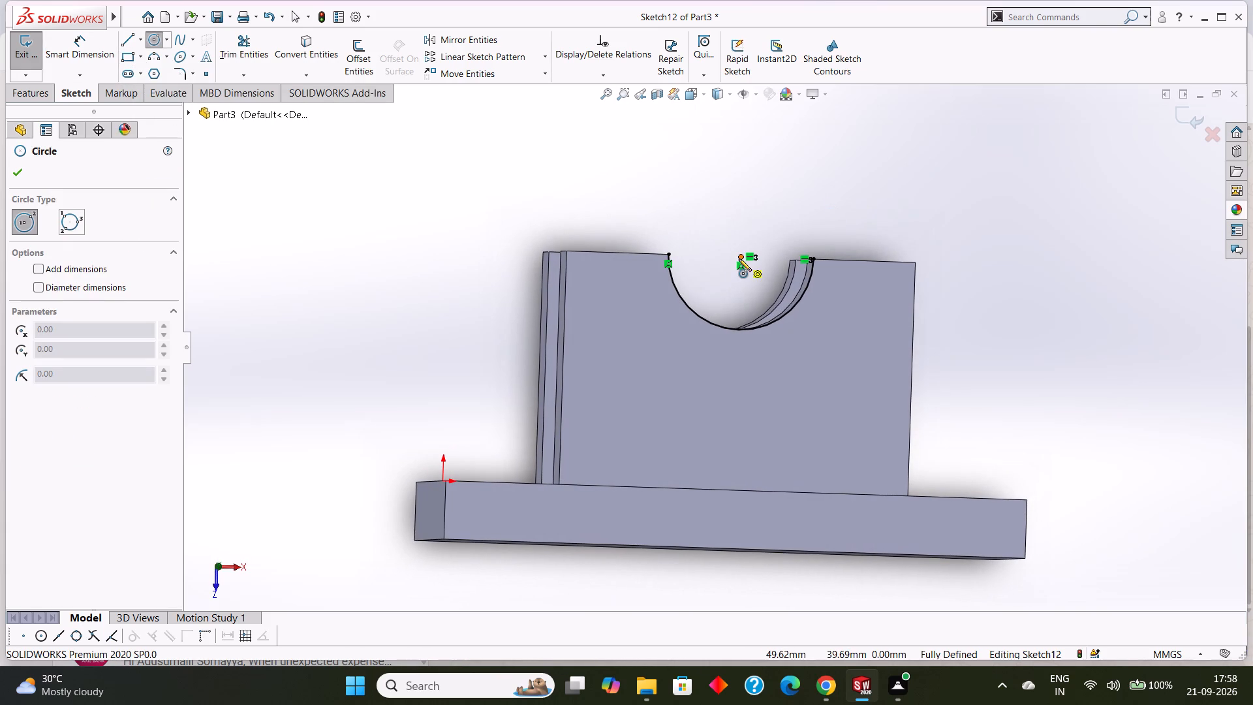
left_click(739, 257)
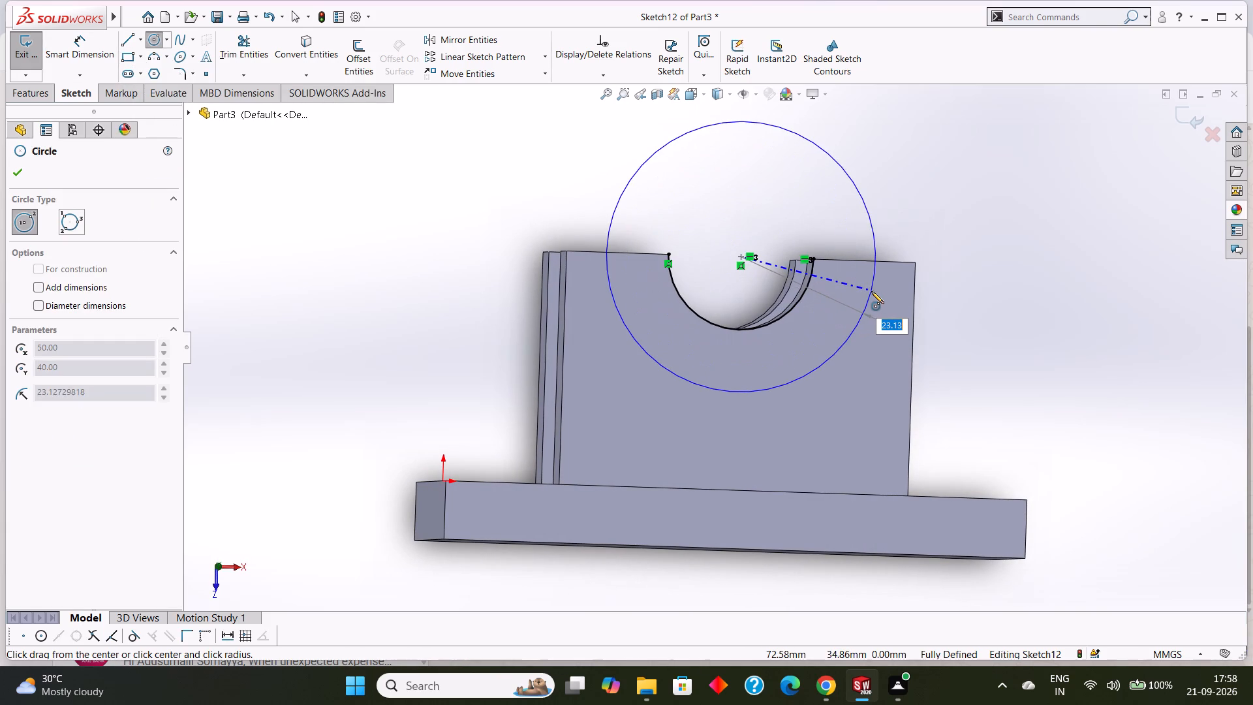
type("25")
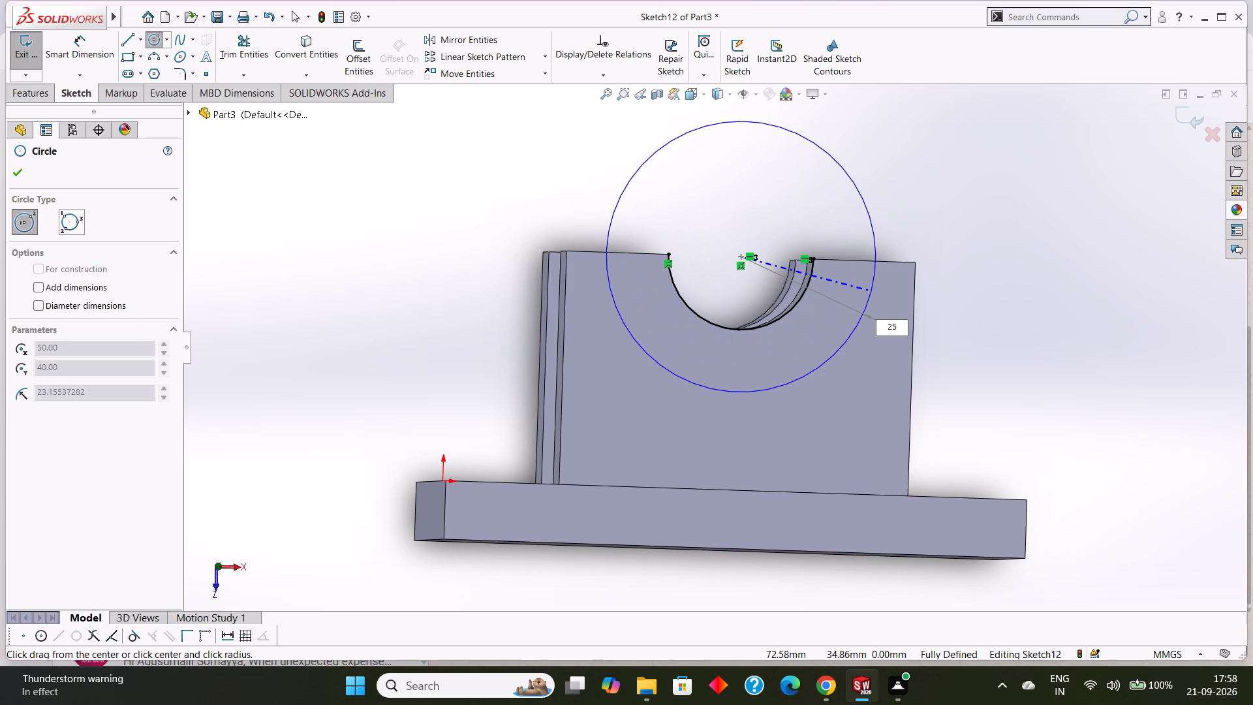
key("Return")
left_click(23, 178)
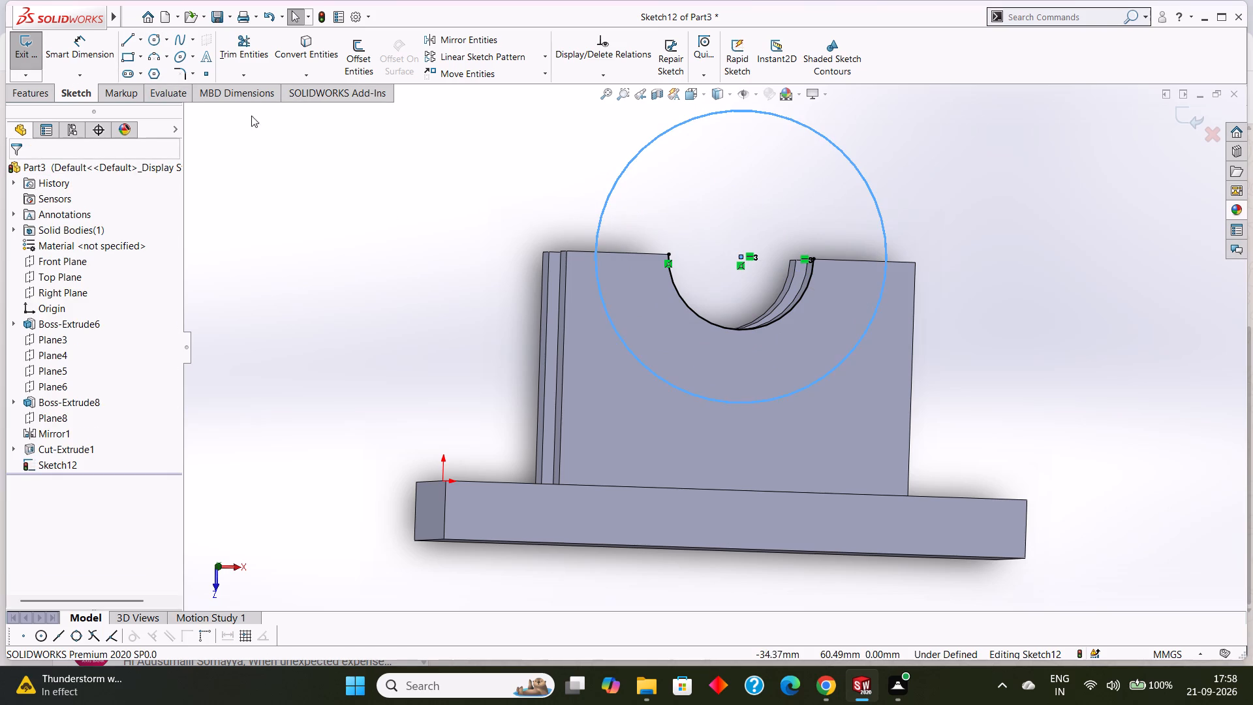
Draw a 50 mm horizontal line across the new circle's diameter, joining its two side quadrant points.
left_click(136, 42)
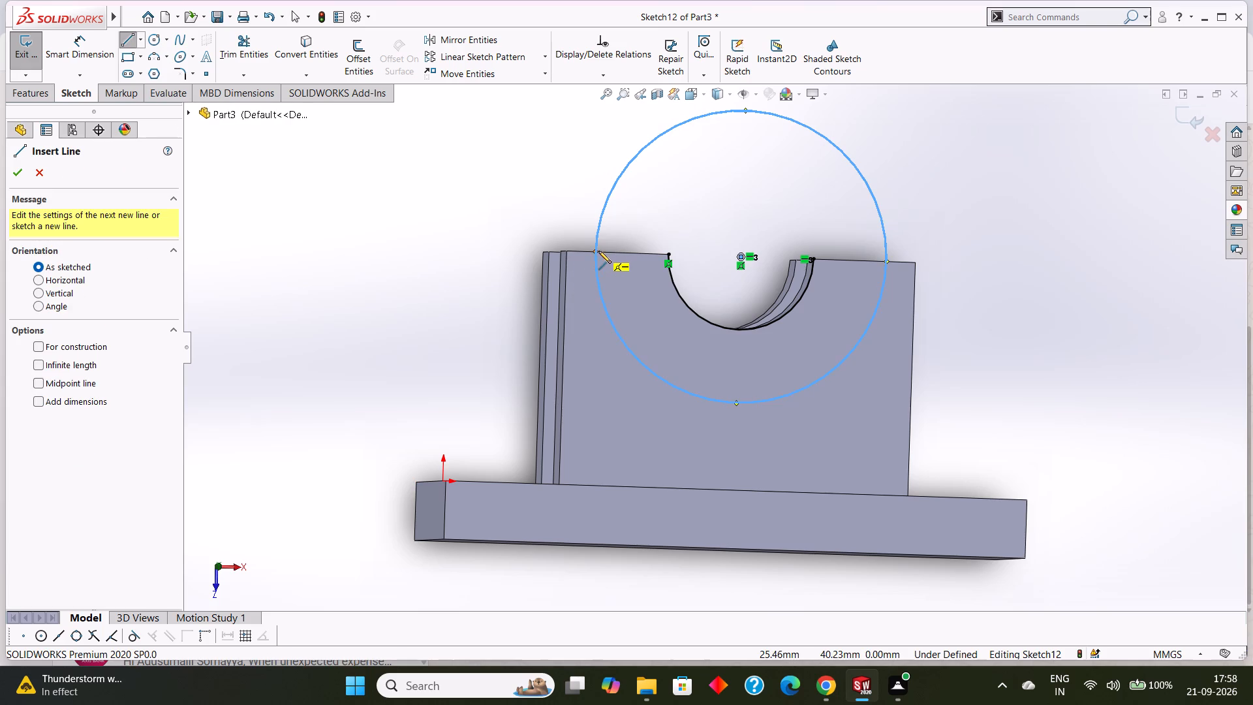
middle_click_drag(701, 213, 694, 234)
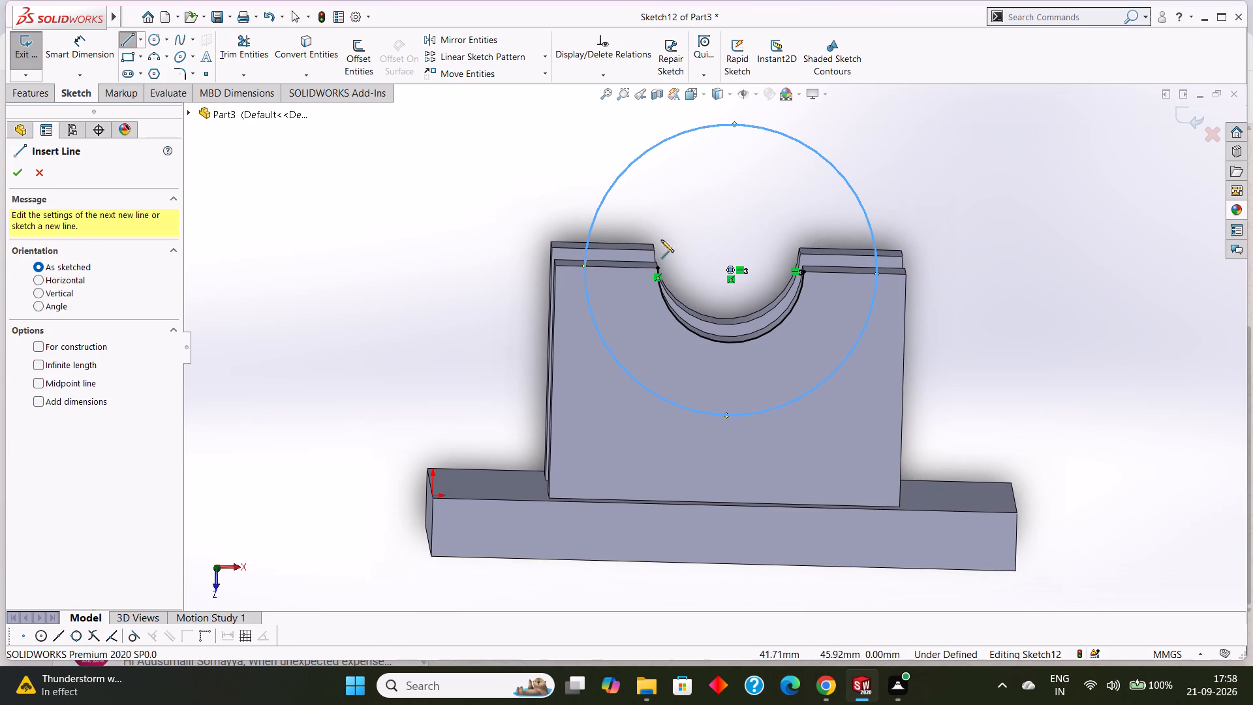
left_click(583, 264)
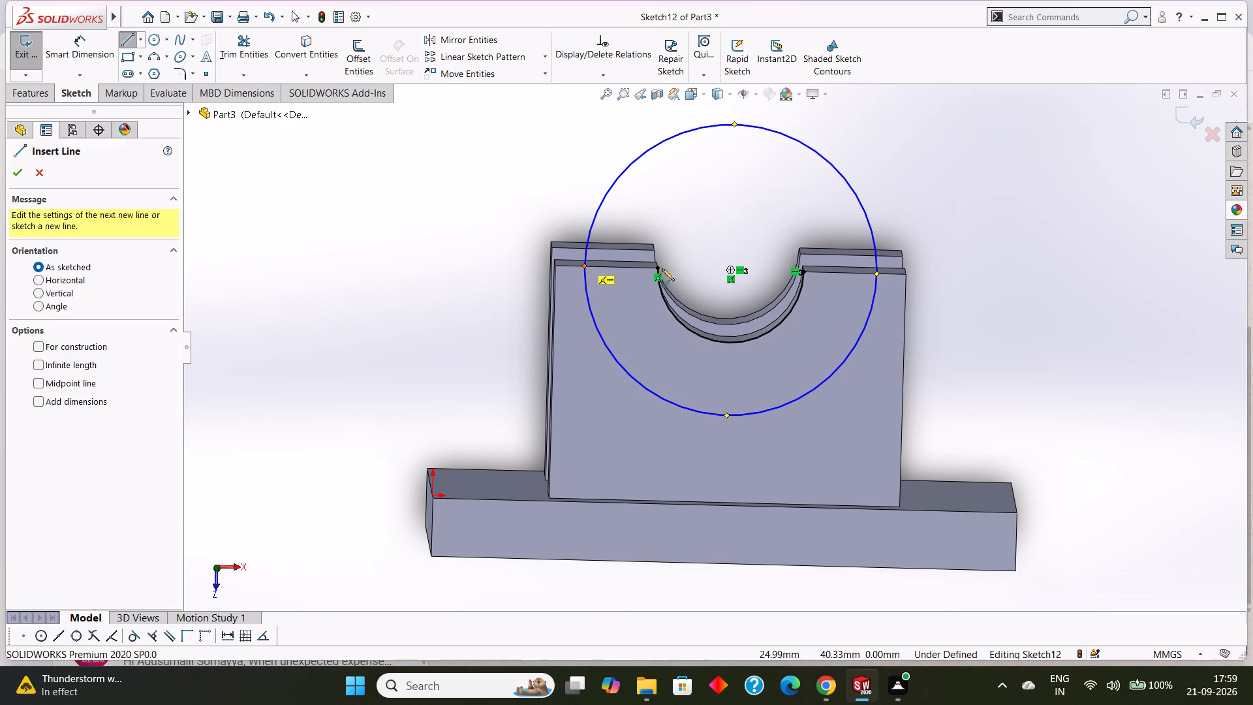
left_click(876, 272)
right_click(1018, 294)
left_click(1036, 304)
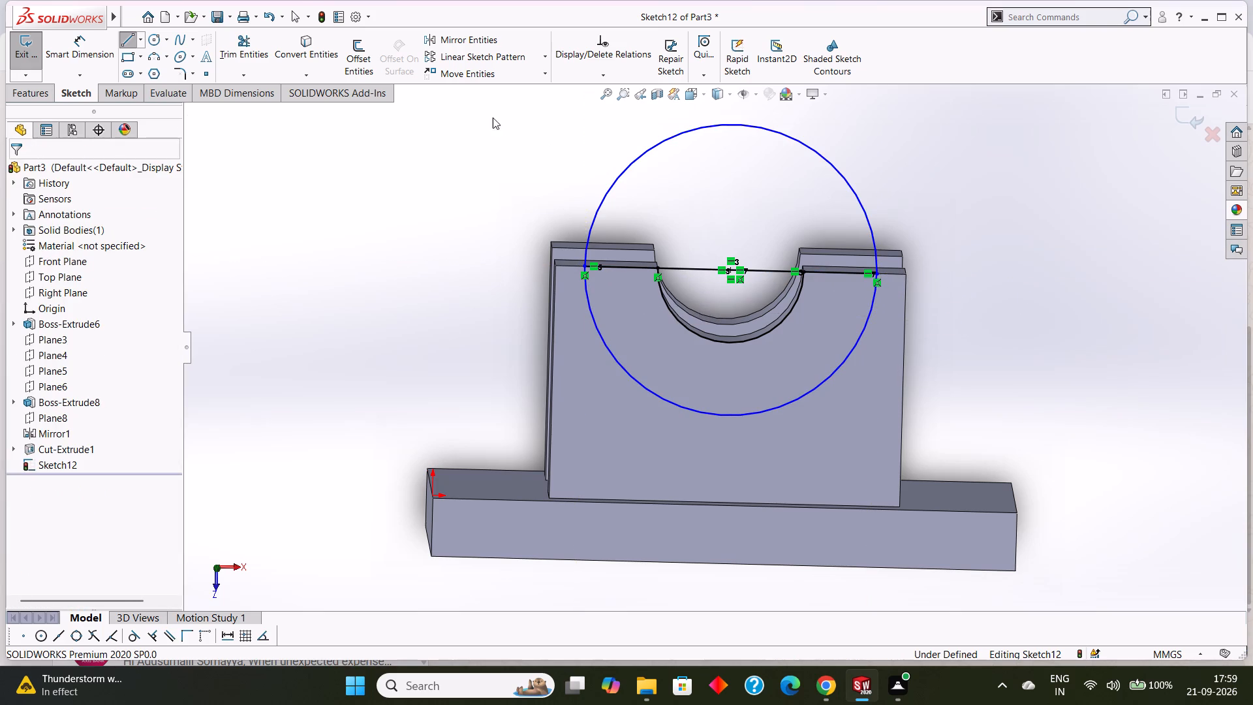
Trim the upper half of the outer circle and the part of the horizontal line spanning the notch.
left_click(246, 75)
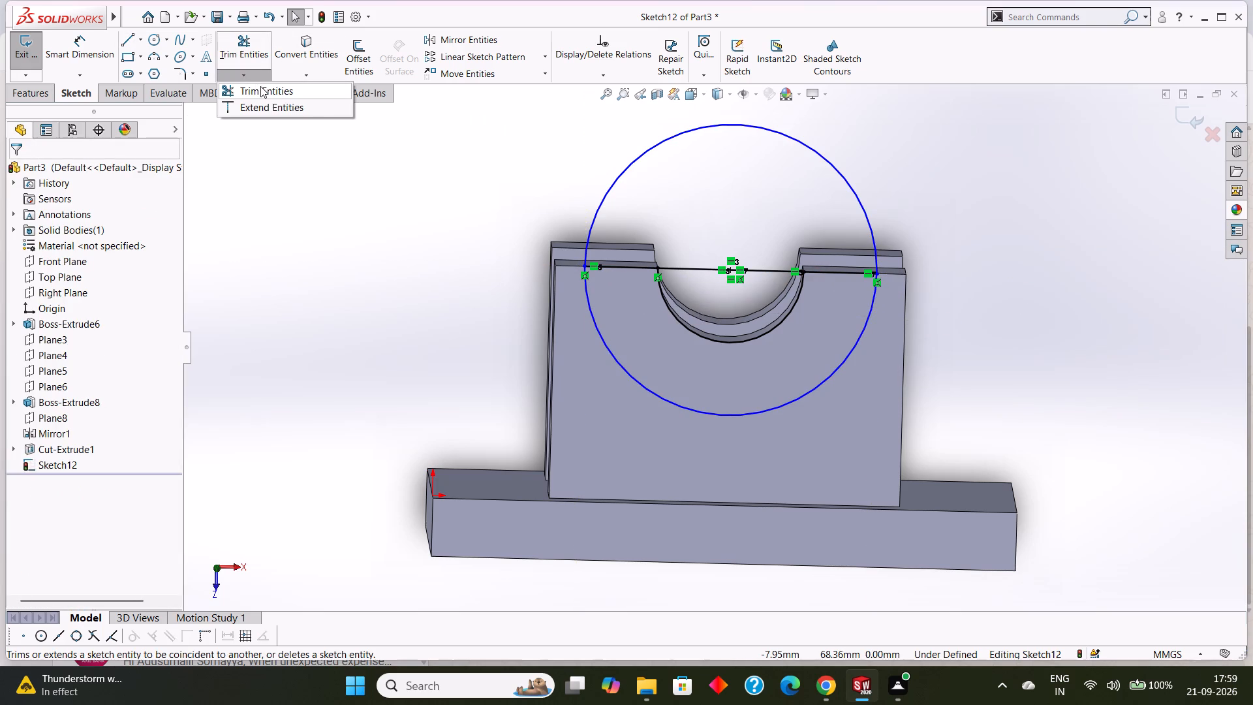
left_click(260, 86)
left_click(642, 151)
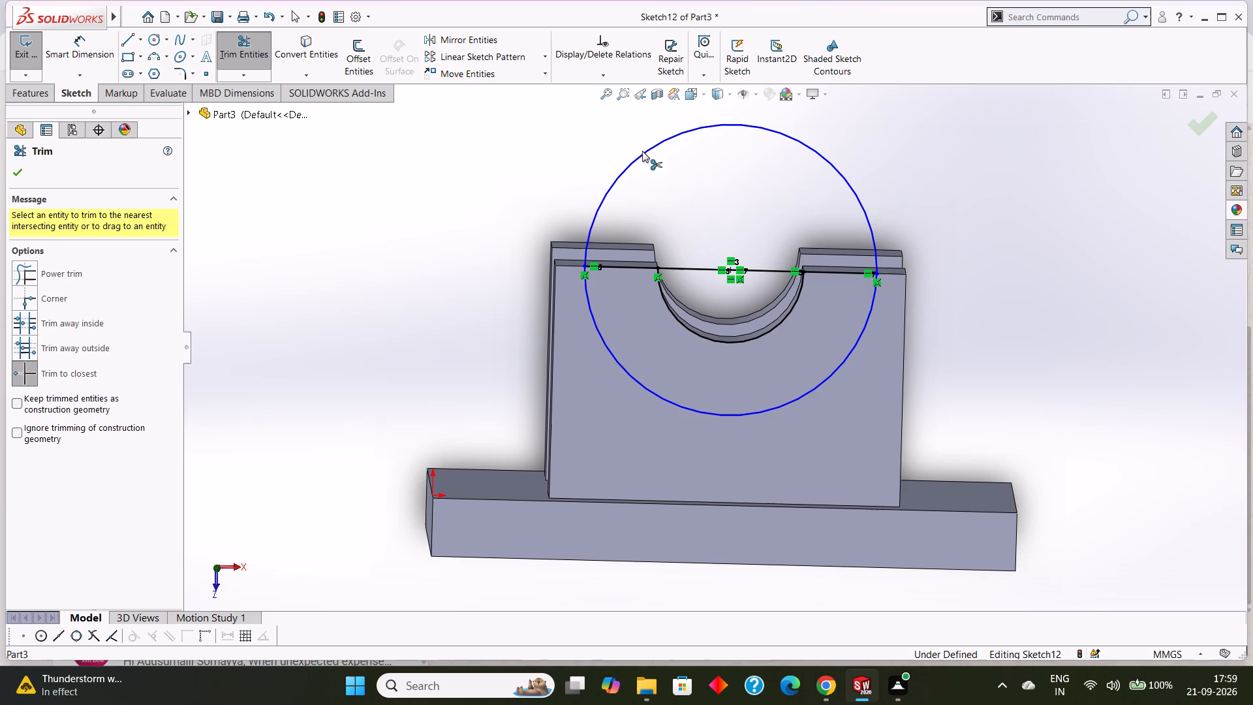
scroll(724, 177, "up", 1)
middle_click_drag(724, 177, 724, 169)
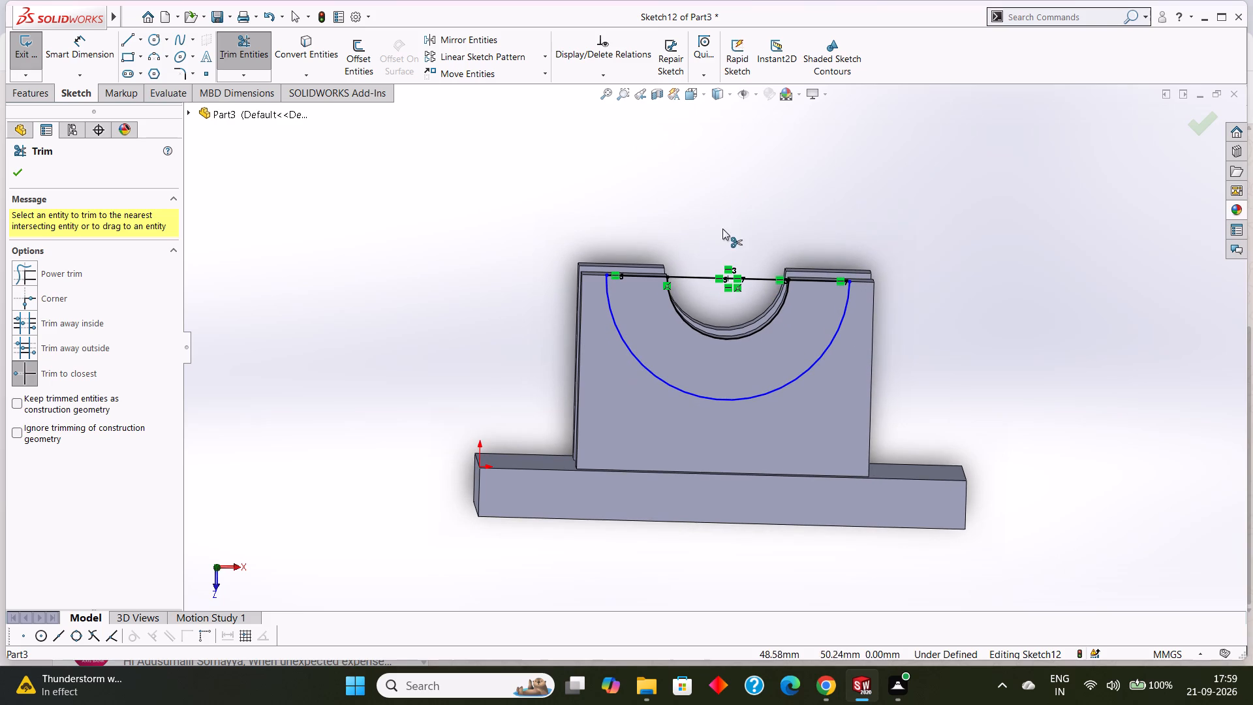
left_click(700, 277)
scroll(700, 277, "up", 2)
scroll(700, 276, "down", 2)
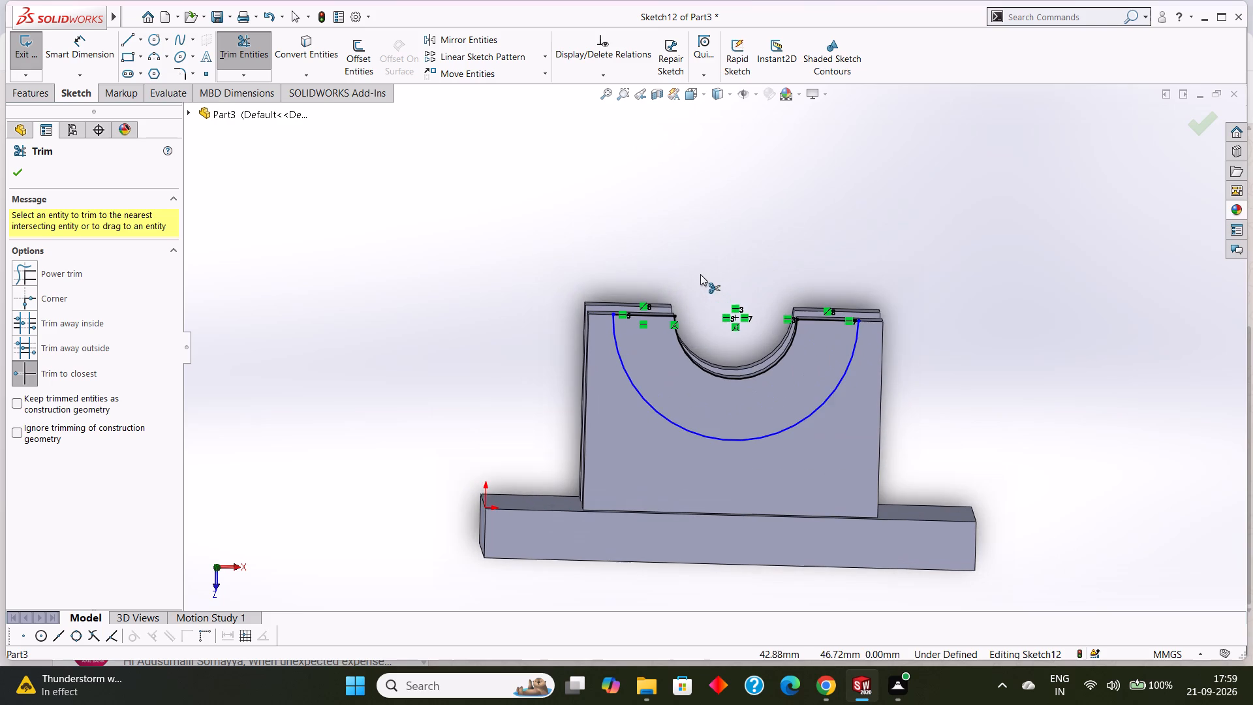
left_click(22, 171)
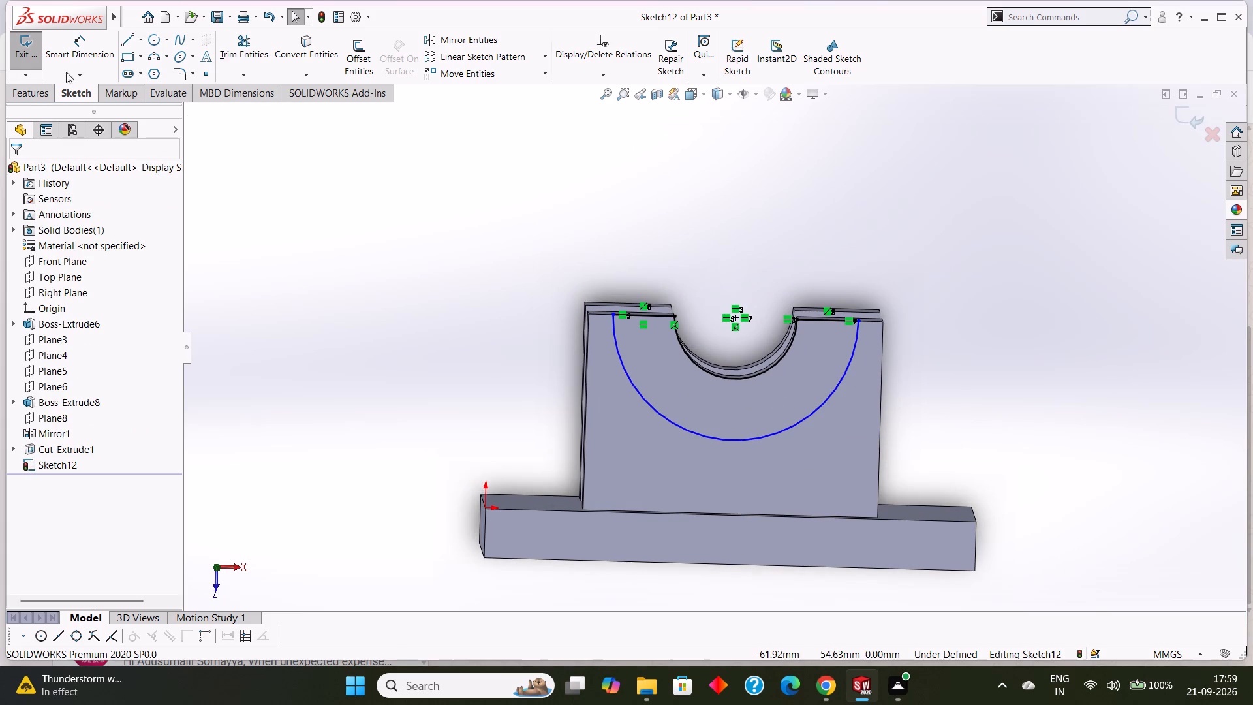
Extrude the half-ring profile as a blind boss 15 mm outward from the wall, merged with the body.
left_click(31, 97)
left_click(44, 53)
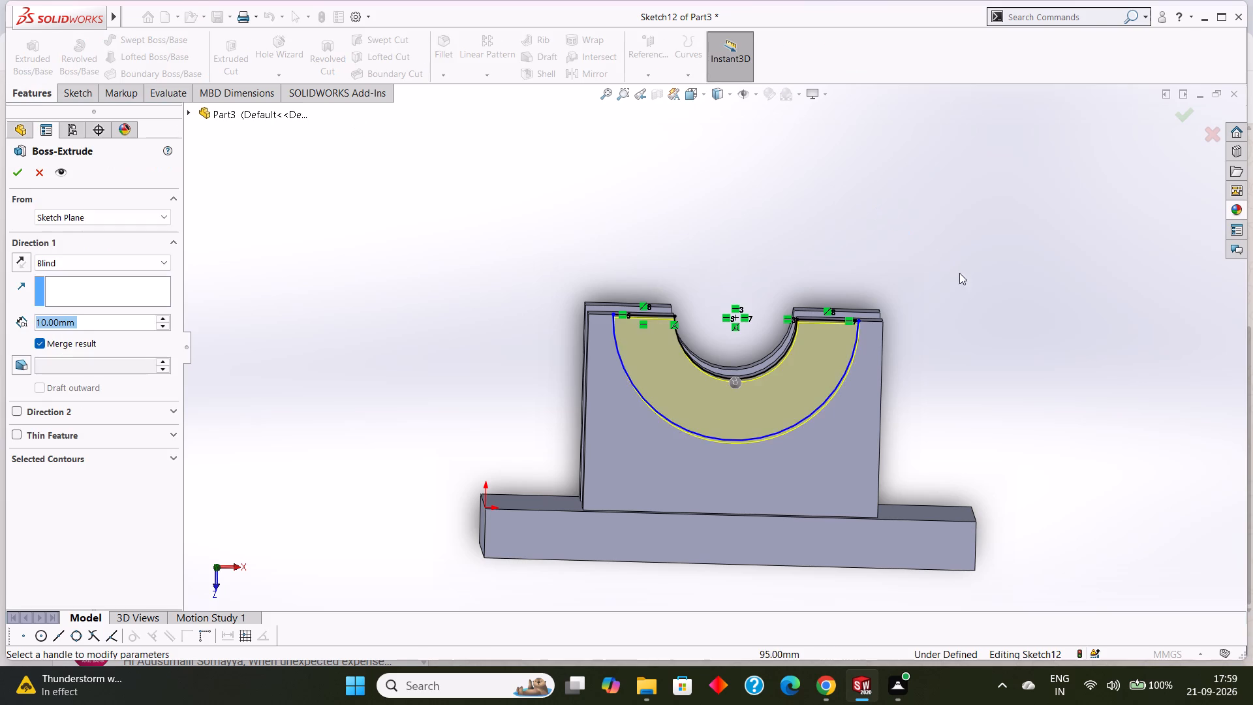
scroll(1026, 332, "up", 1)
middle_click_drag(1026, 332, 949, 358)
scroll(955, 352, "down", 1)
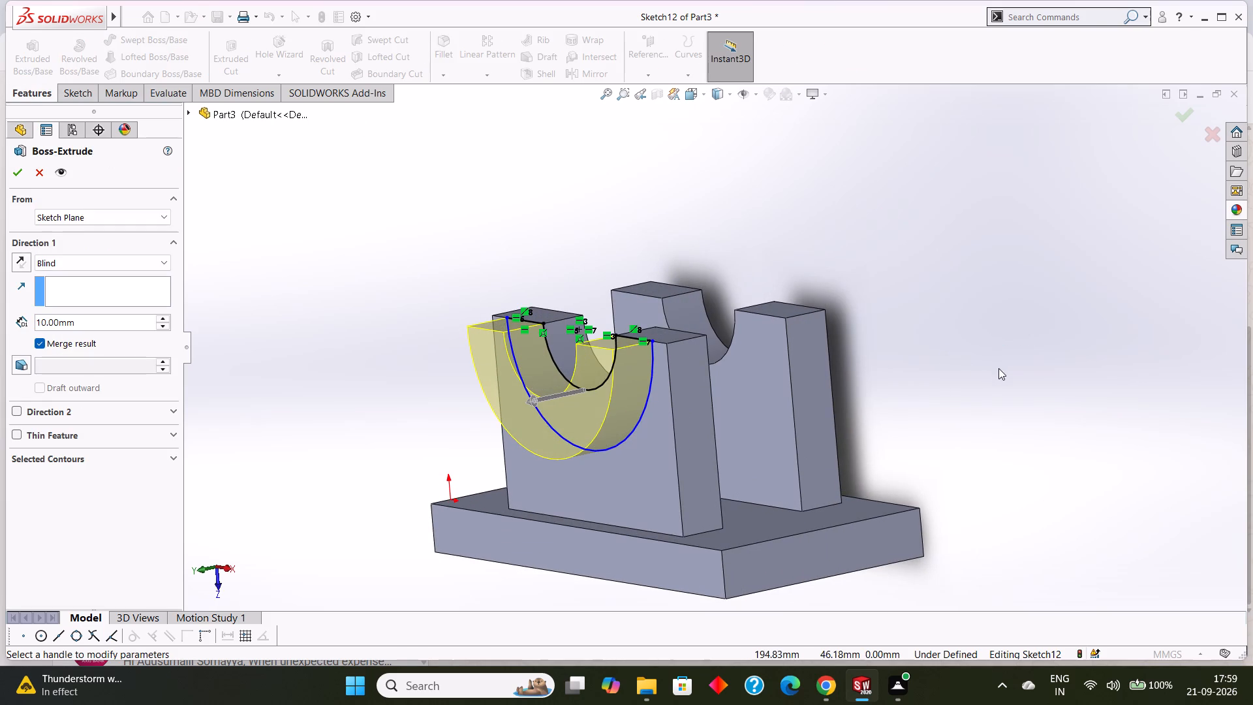
middle_click_drag(999, 369, 993, 372)
left_click(96, 322)
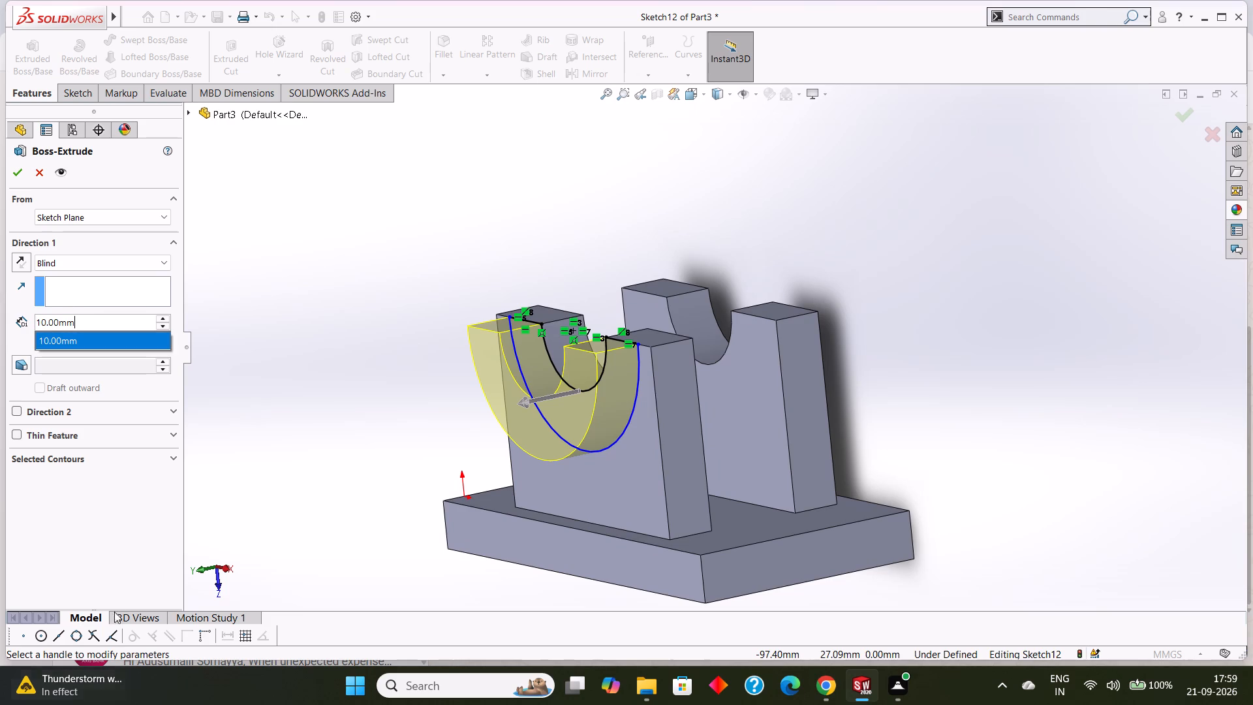
left_click_drag(110, 317, 0, 328)
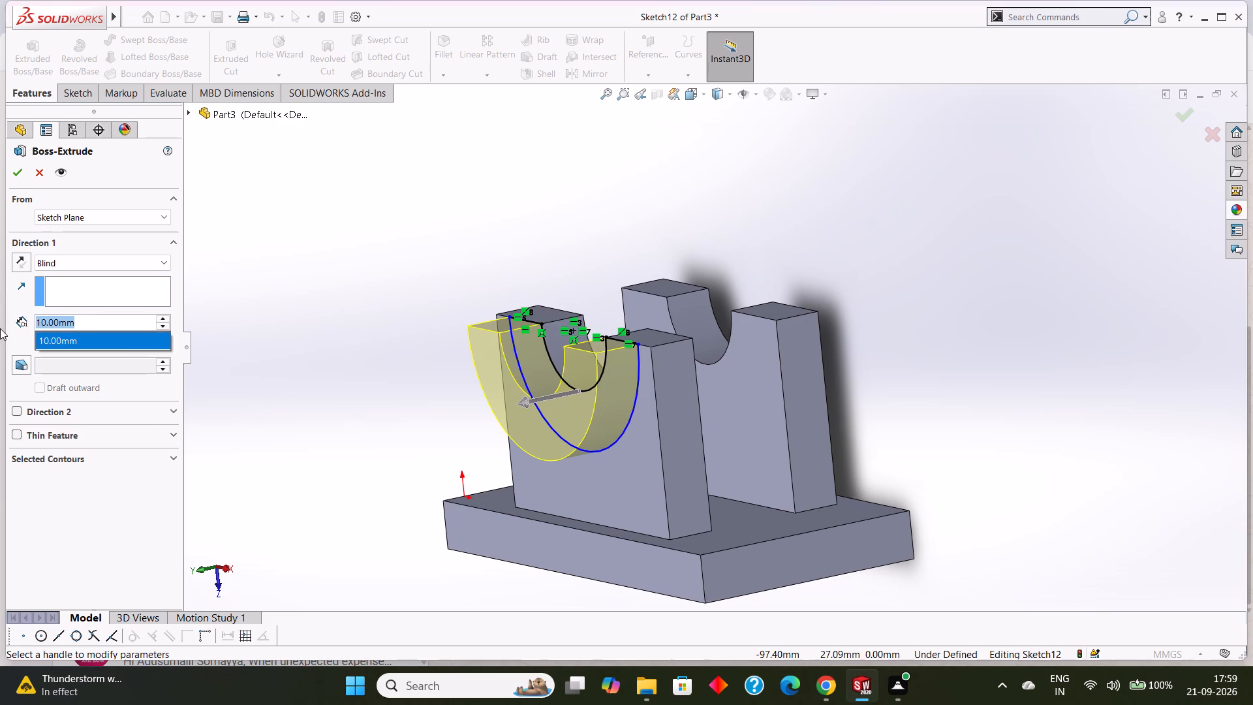
type("15")
key("Return")
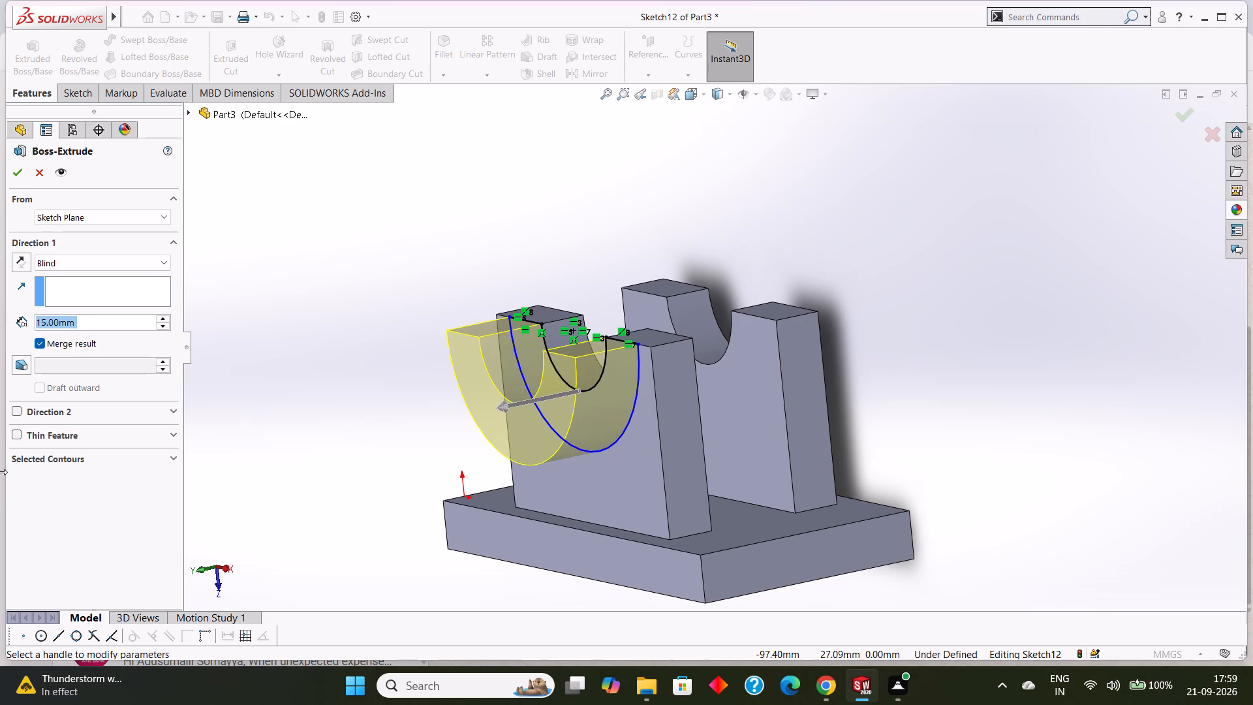
left_click(11, 170)
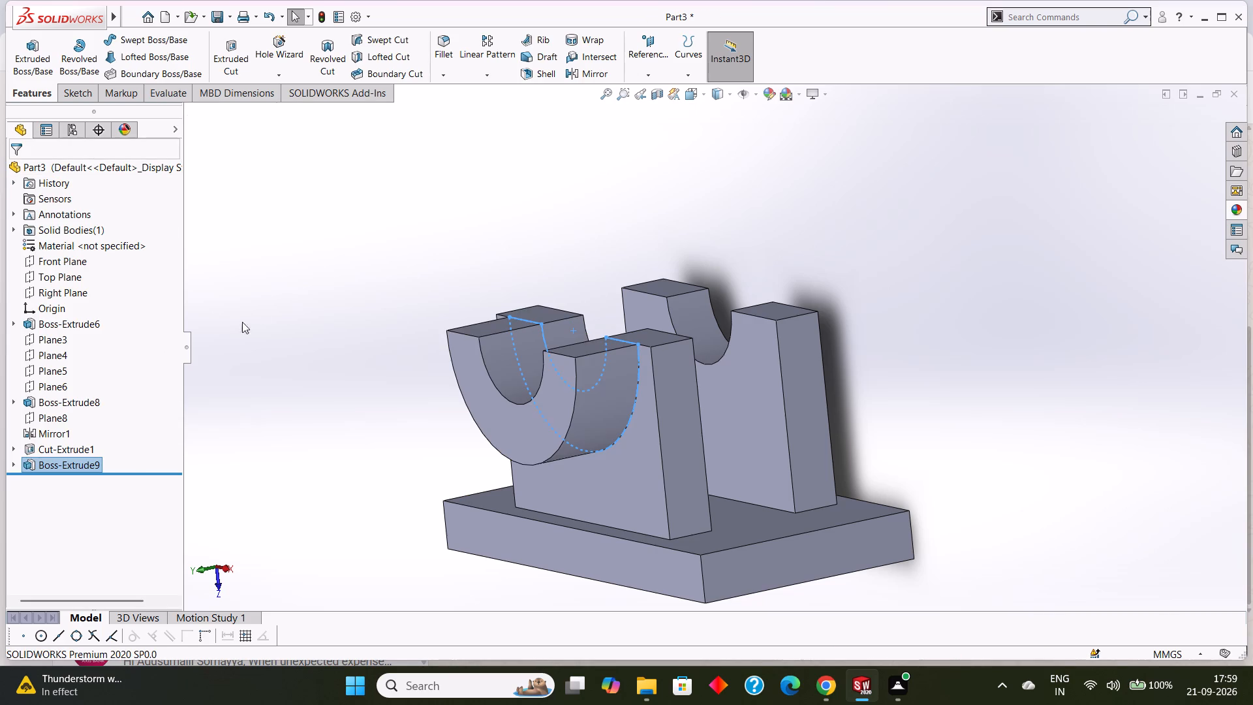
left_click(352, 274)
Show Plane6 in the model.
middle_click_drag(351, 274, 397, 286)
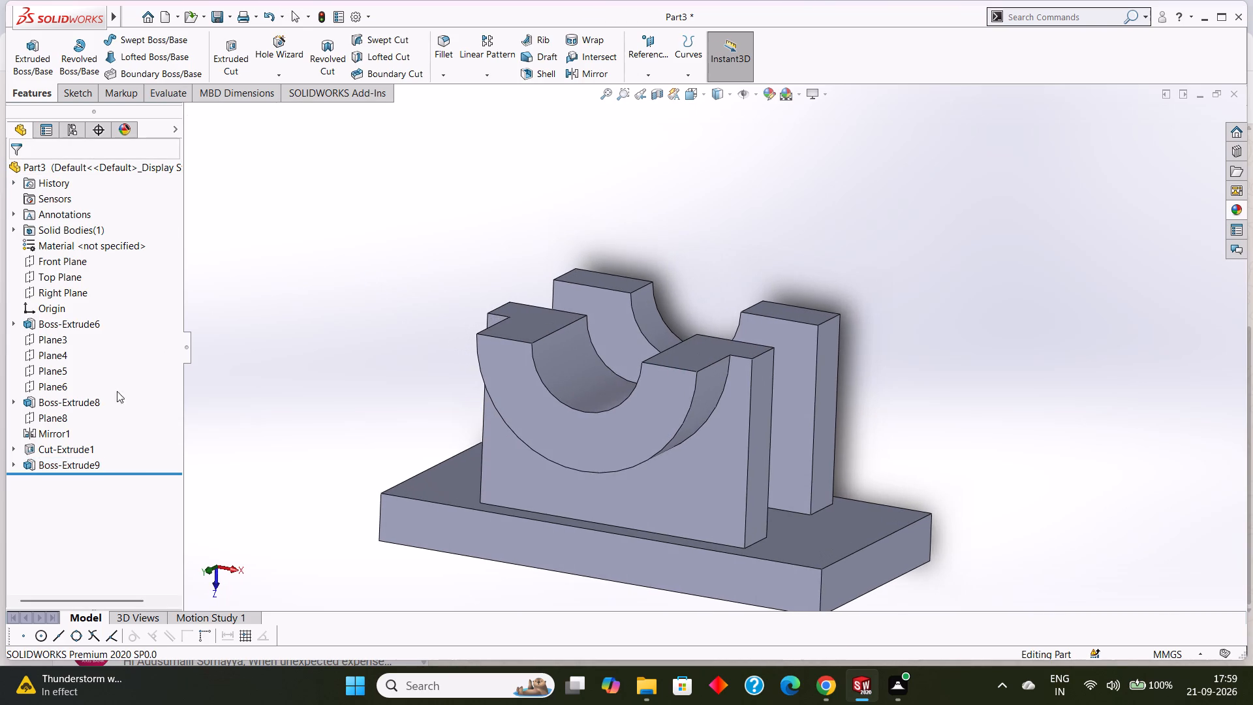
left_click(59, 388)
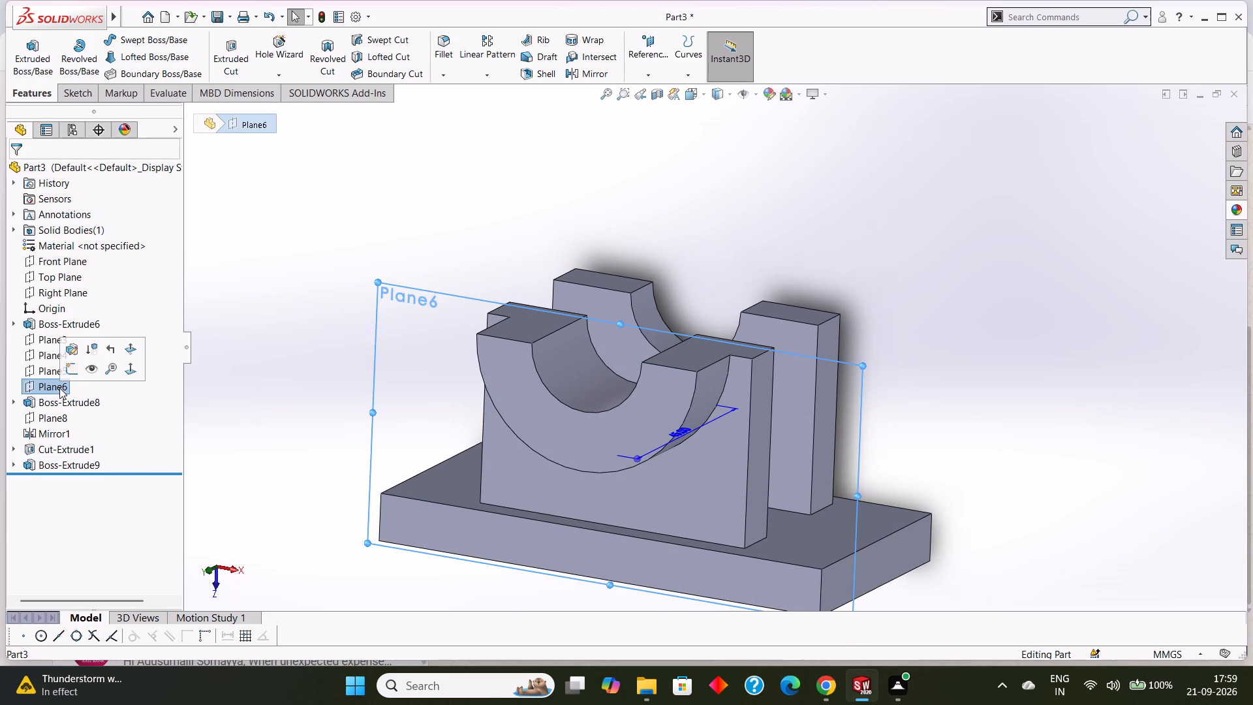
right_click(57, 386)
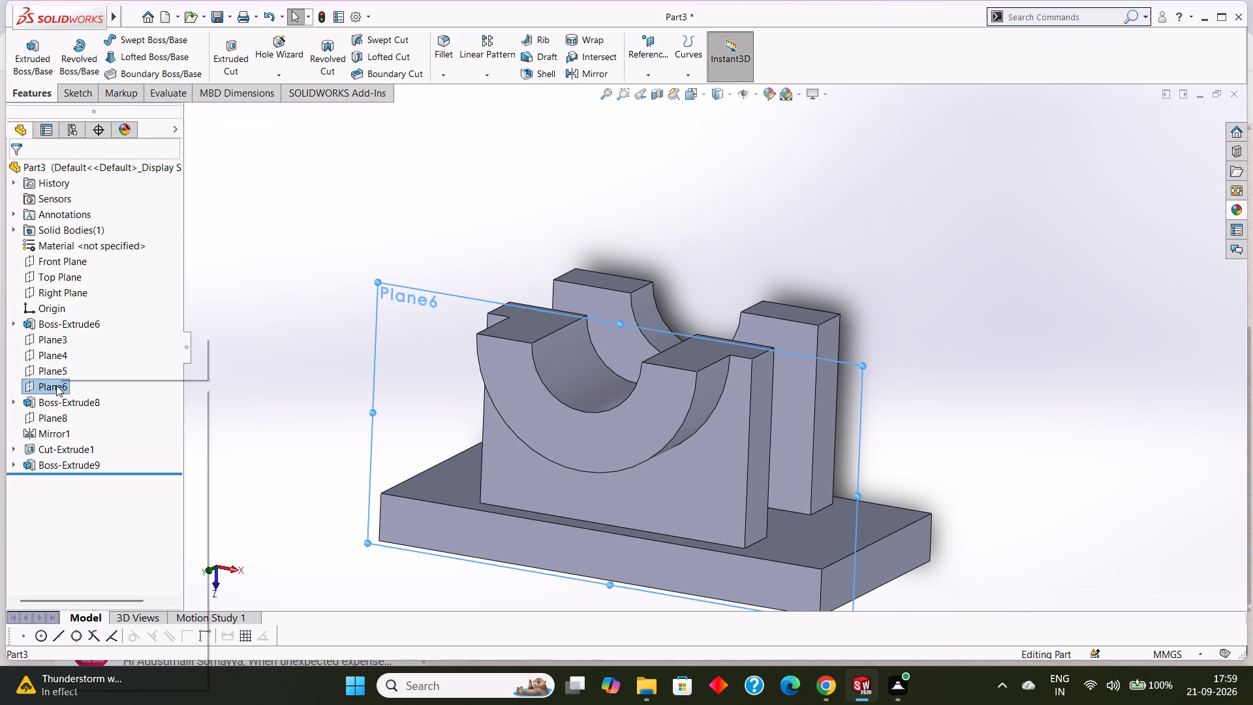
left_click(85, 371)
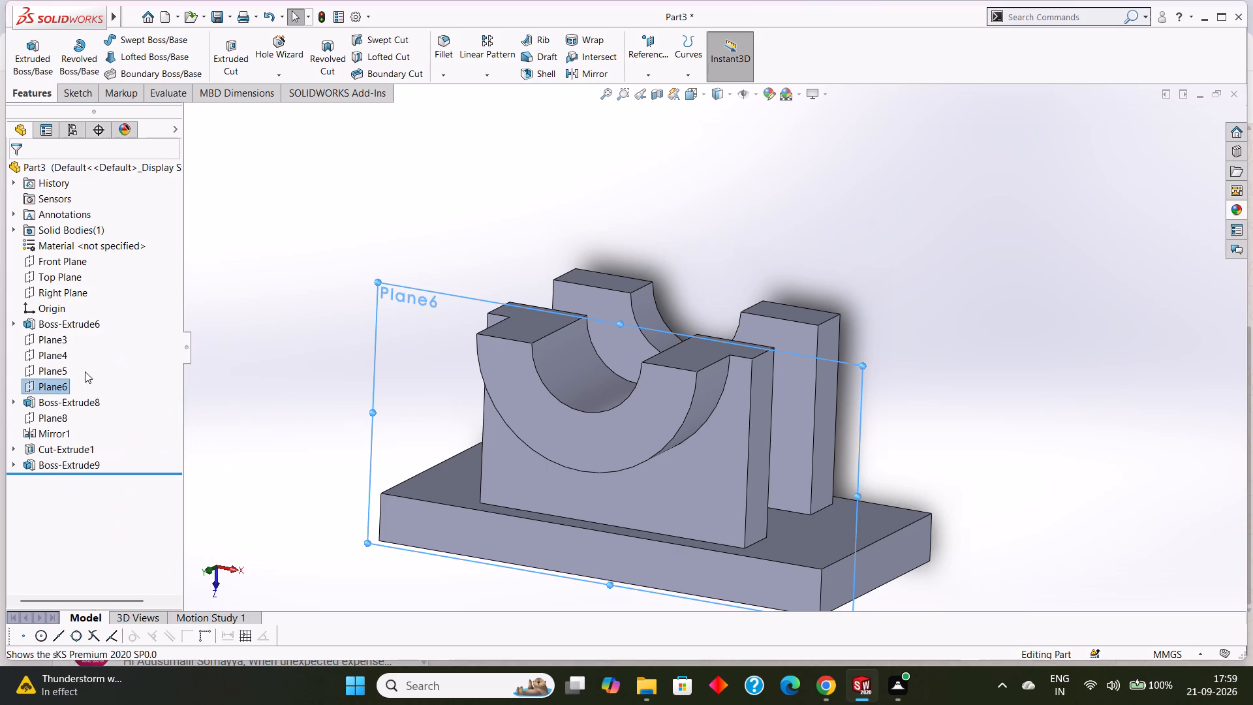
left_click(829, 215)
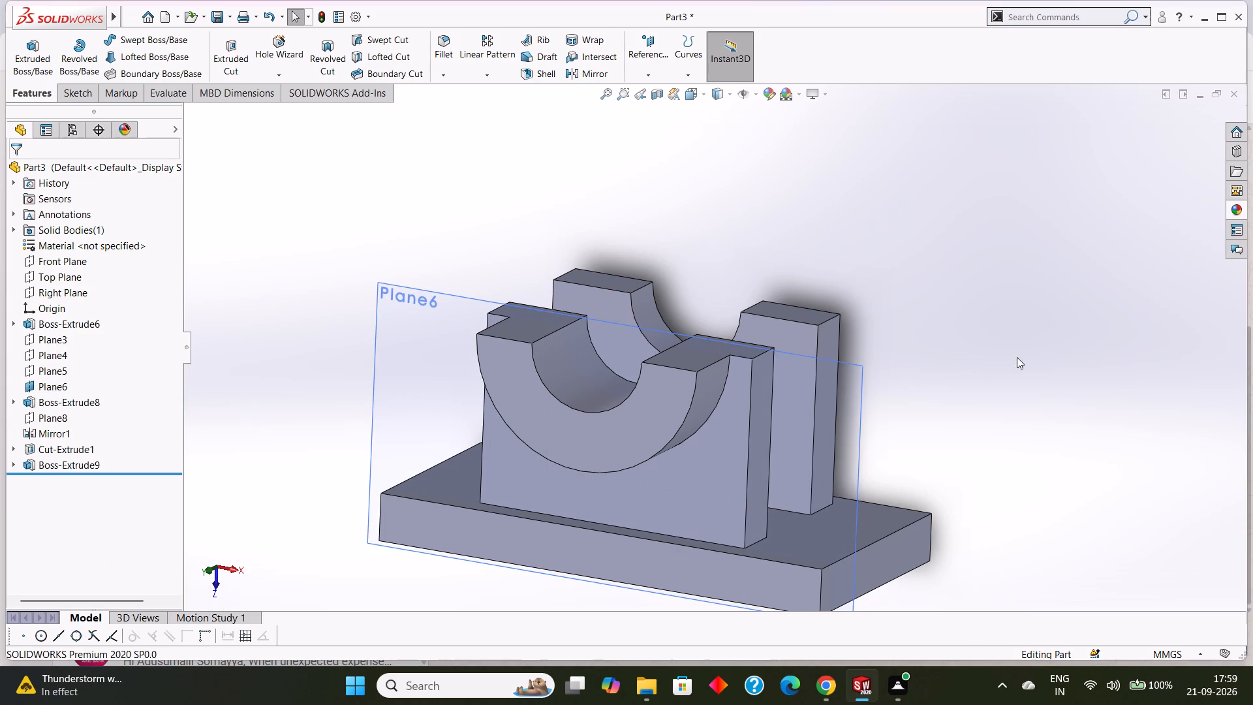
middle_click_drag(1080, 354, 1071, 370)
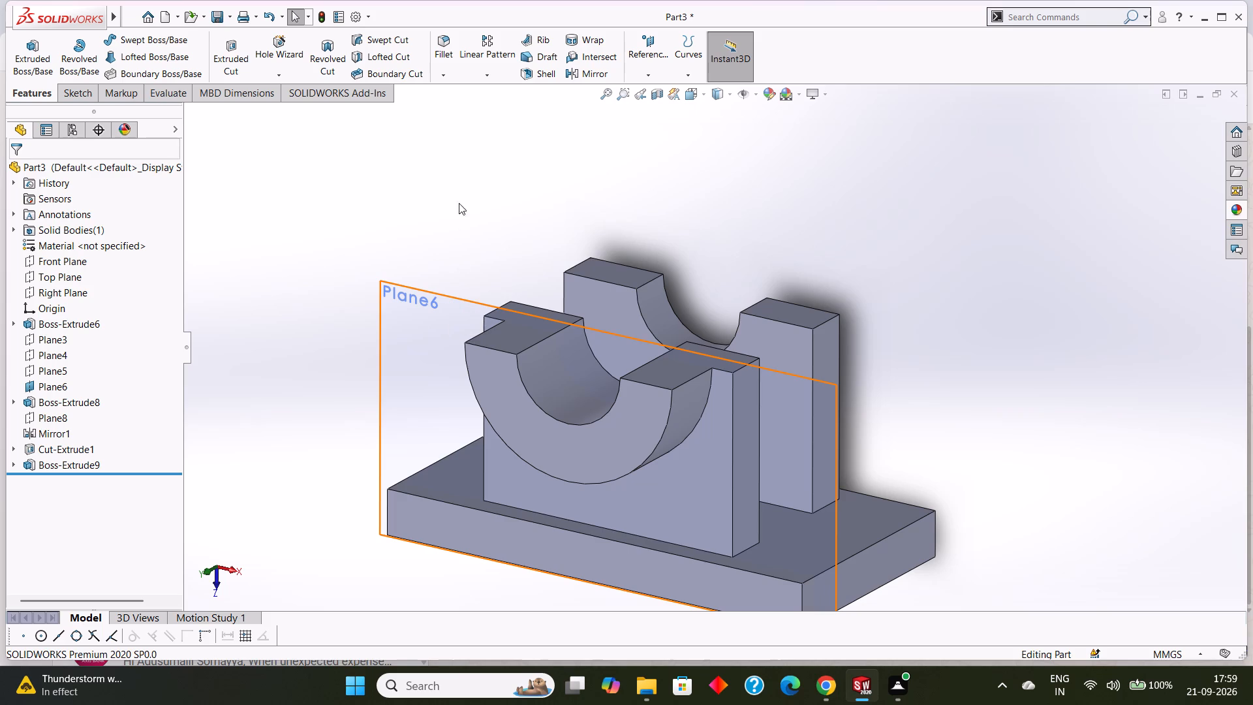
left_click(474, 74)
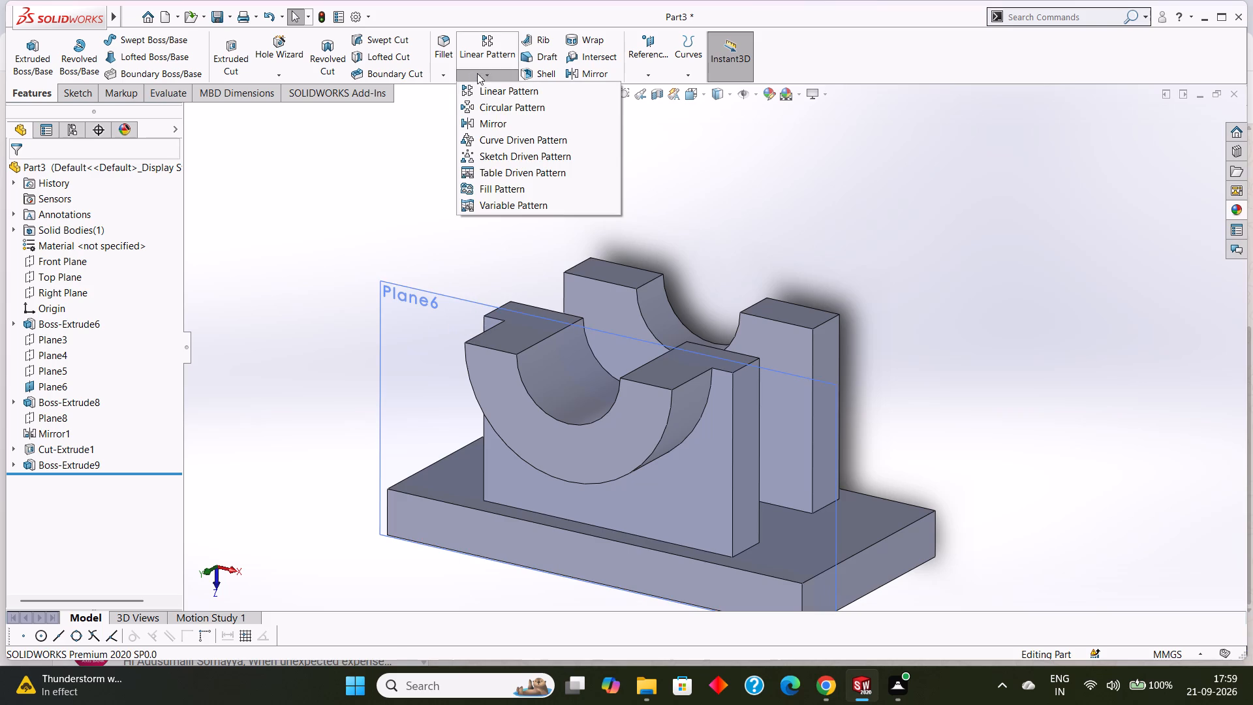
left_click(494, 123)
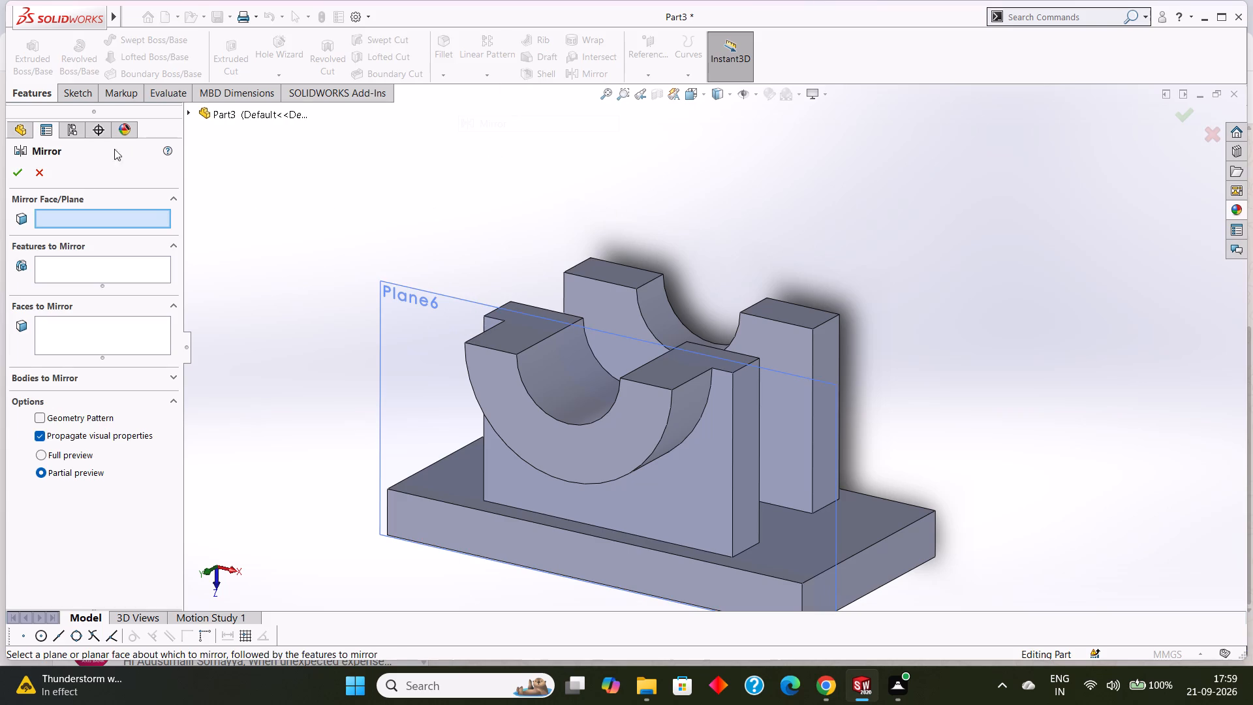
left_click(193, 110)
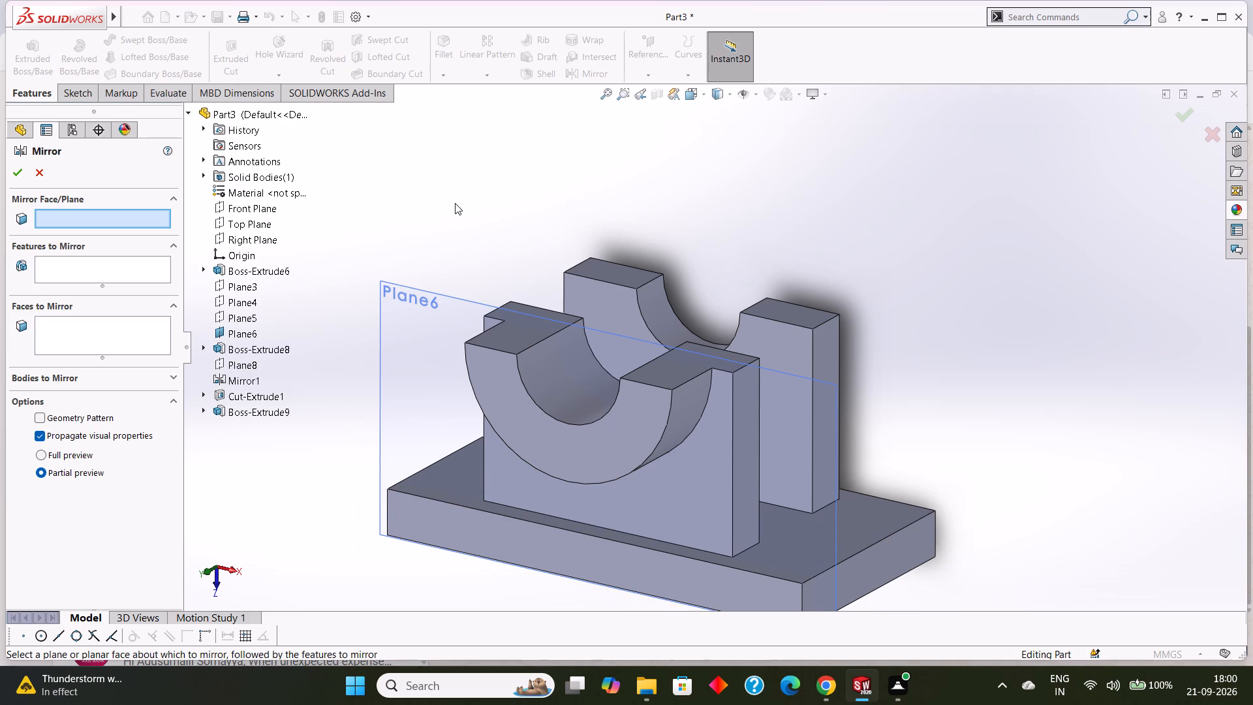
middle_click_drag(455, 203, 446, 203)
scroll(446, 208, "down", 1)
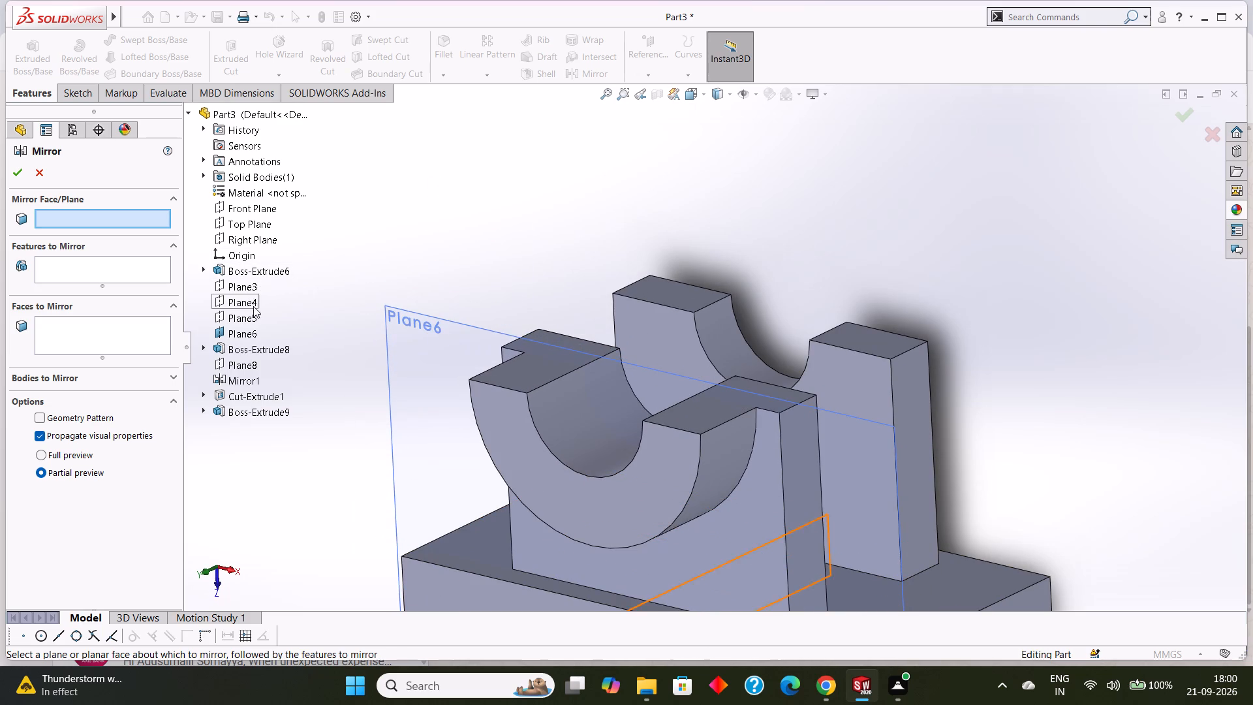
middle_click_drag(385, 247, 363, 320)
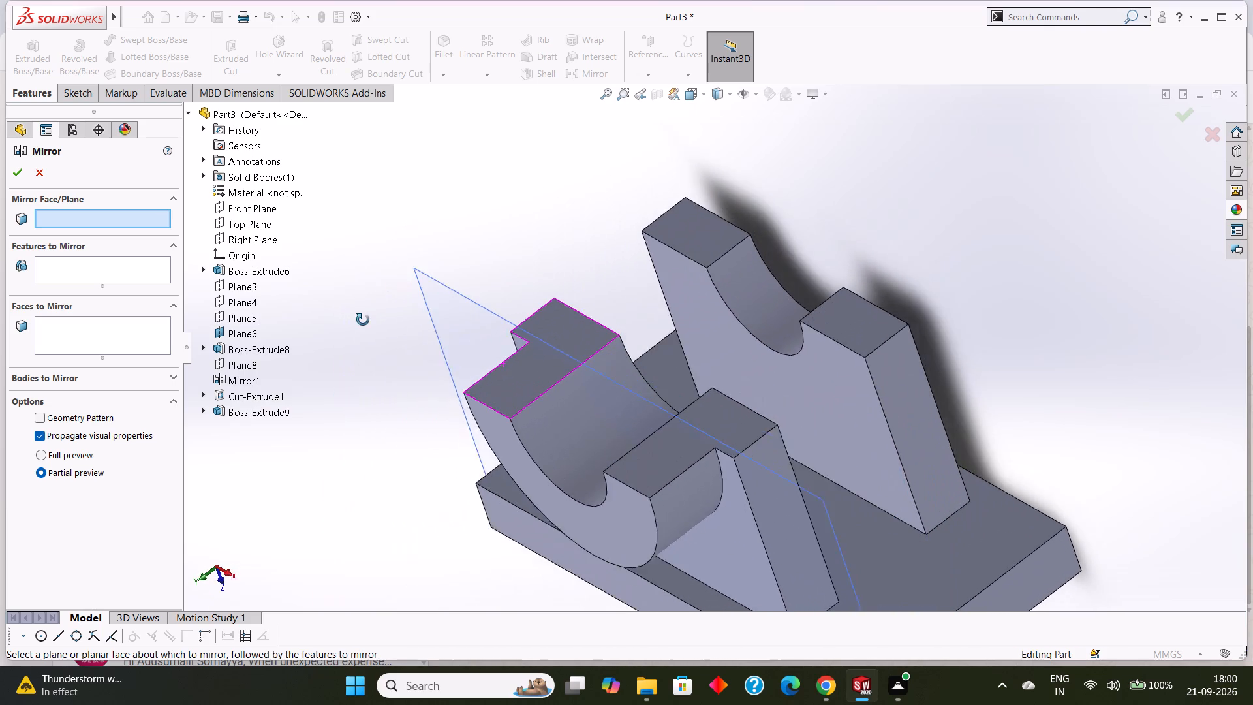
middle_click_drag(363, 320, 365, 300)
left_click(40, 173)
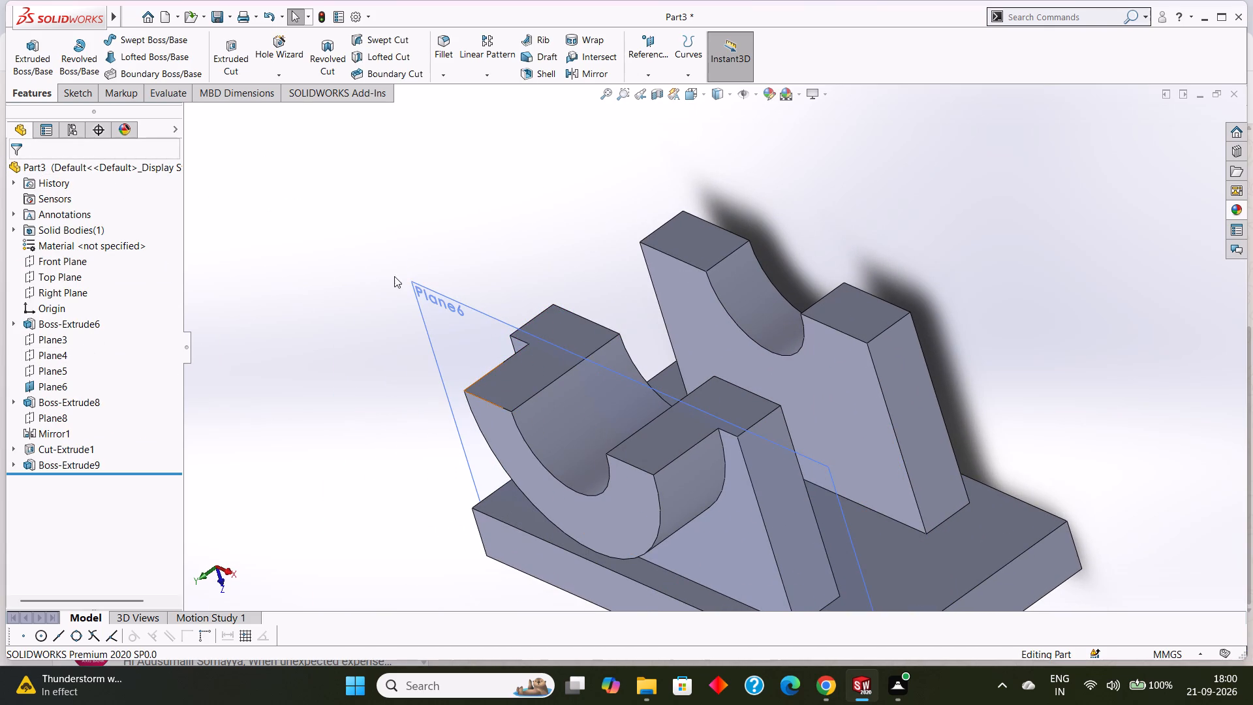
Hide Plane6 and show Plane8, the mid-plane between the two notched walls, in its place.
right_click(429, 289)
left_click(475, 268)
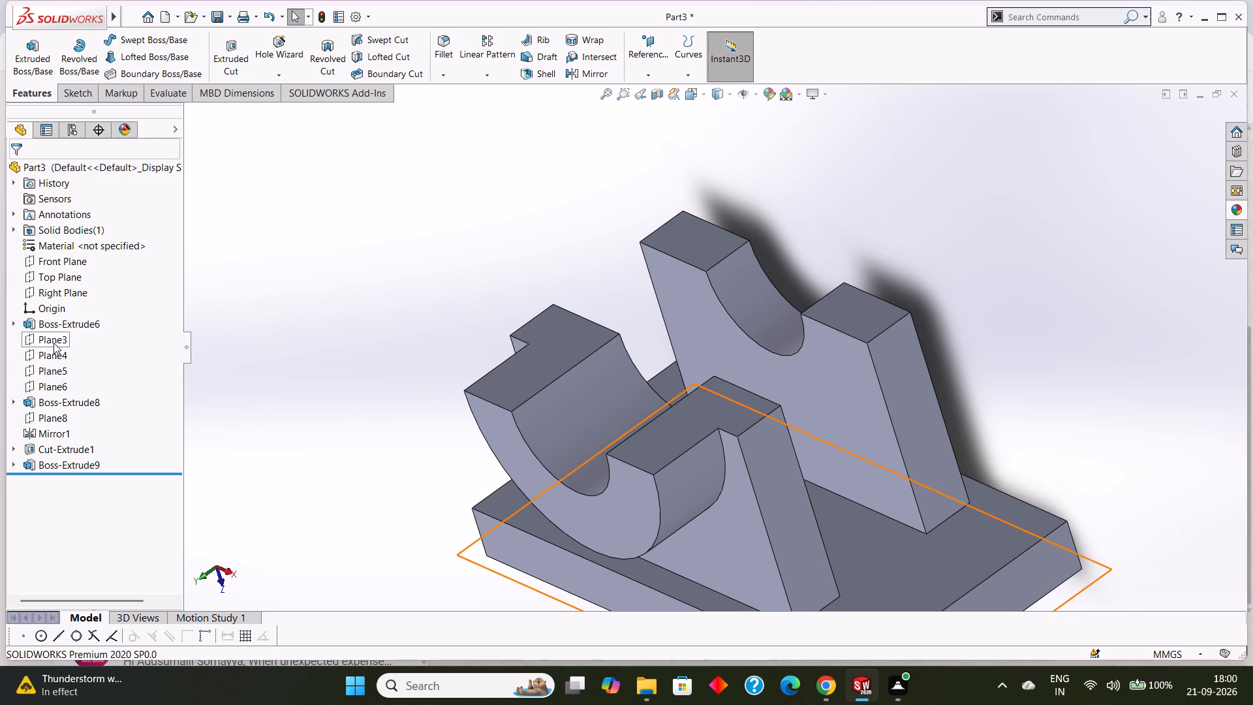
left_click(61, 417)
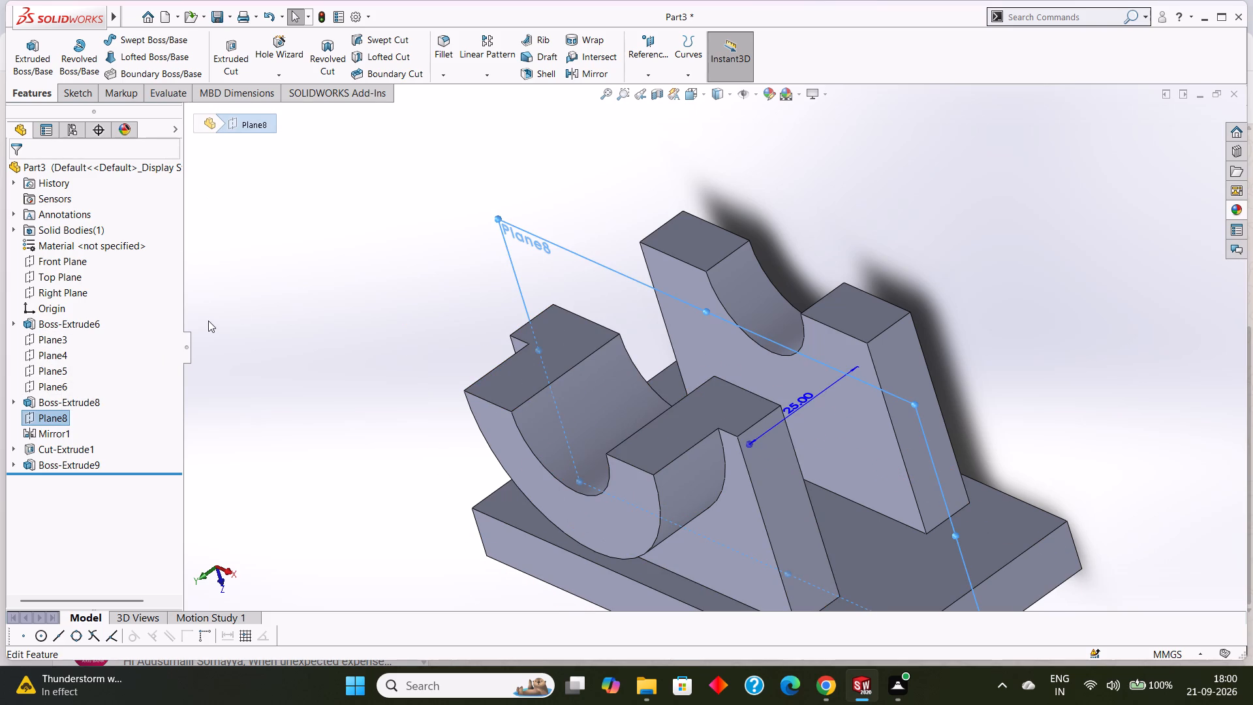
right_click(65, 415)
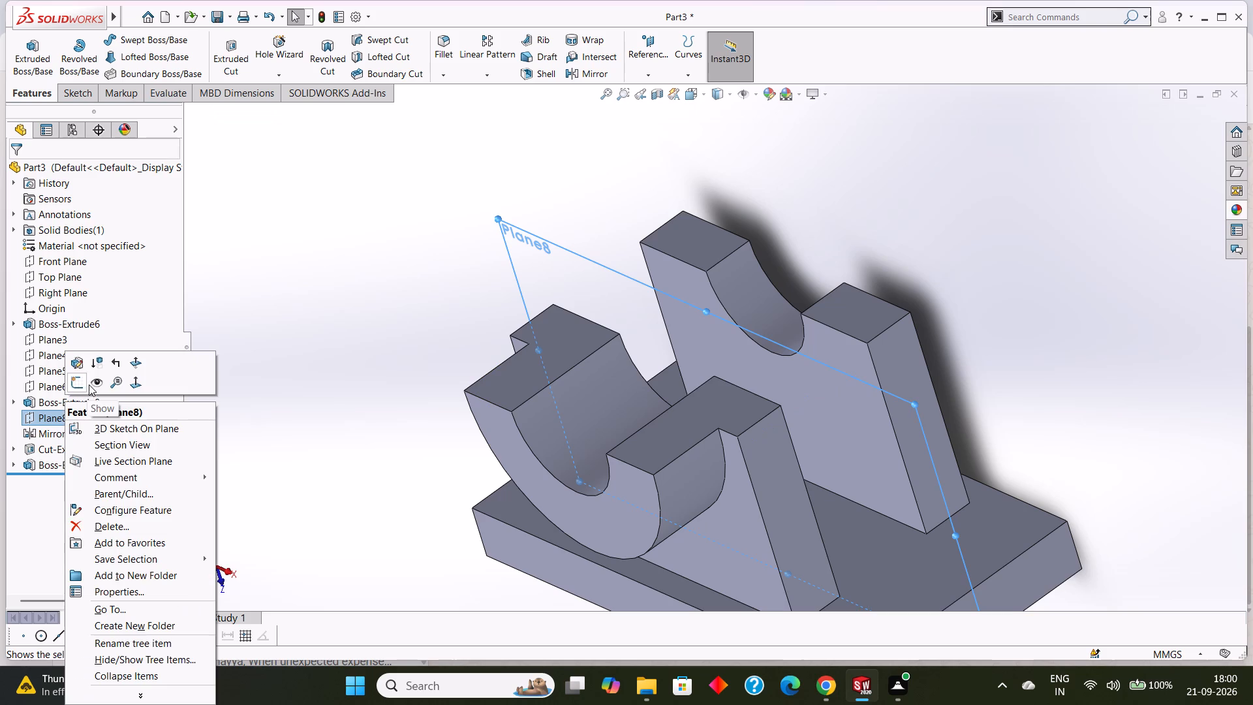
left_click(94, 382)
left_click(279, 266)
middle_click_drag(309, 266, 338, 237)
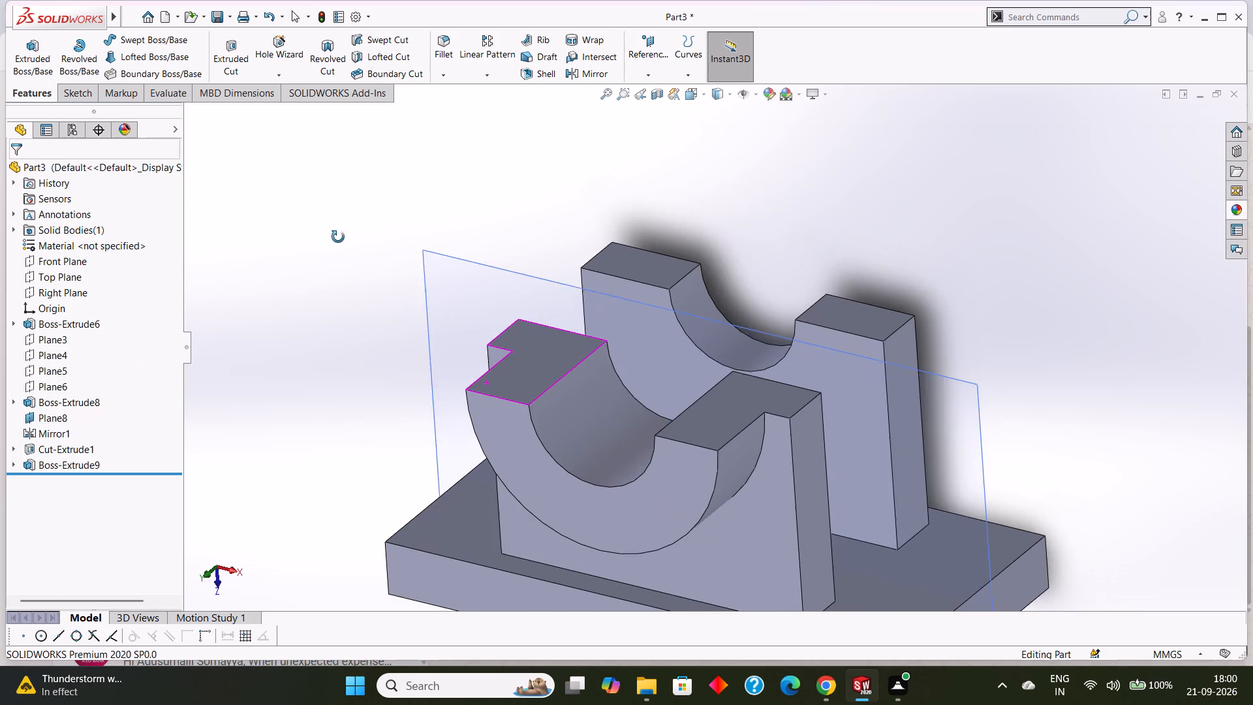
middle_click_drag(338, 237, 339, 236)
left_click(456, 260)
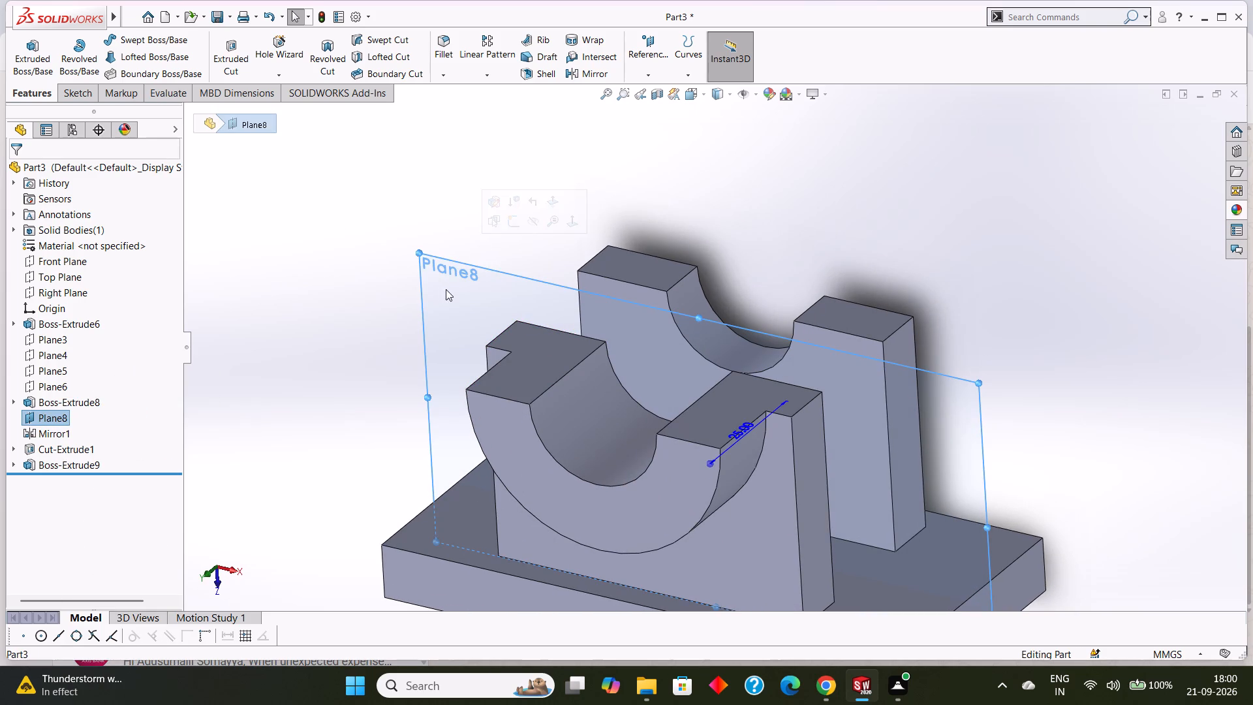
key("Escape")
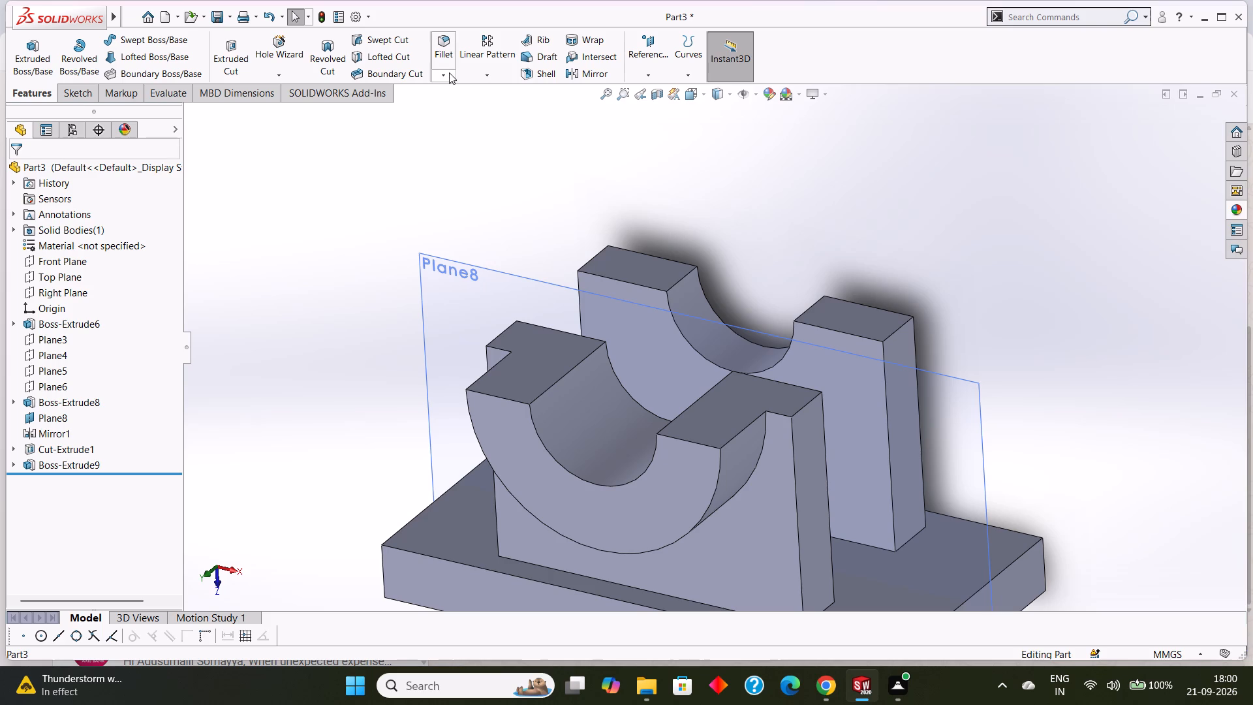
Mirror the half-ring boss Boss-Extrude9 about Plane8 onto the opposite wall.
left_click(469, 75)
left_click(492, 123)
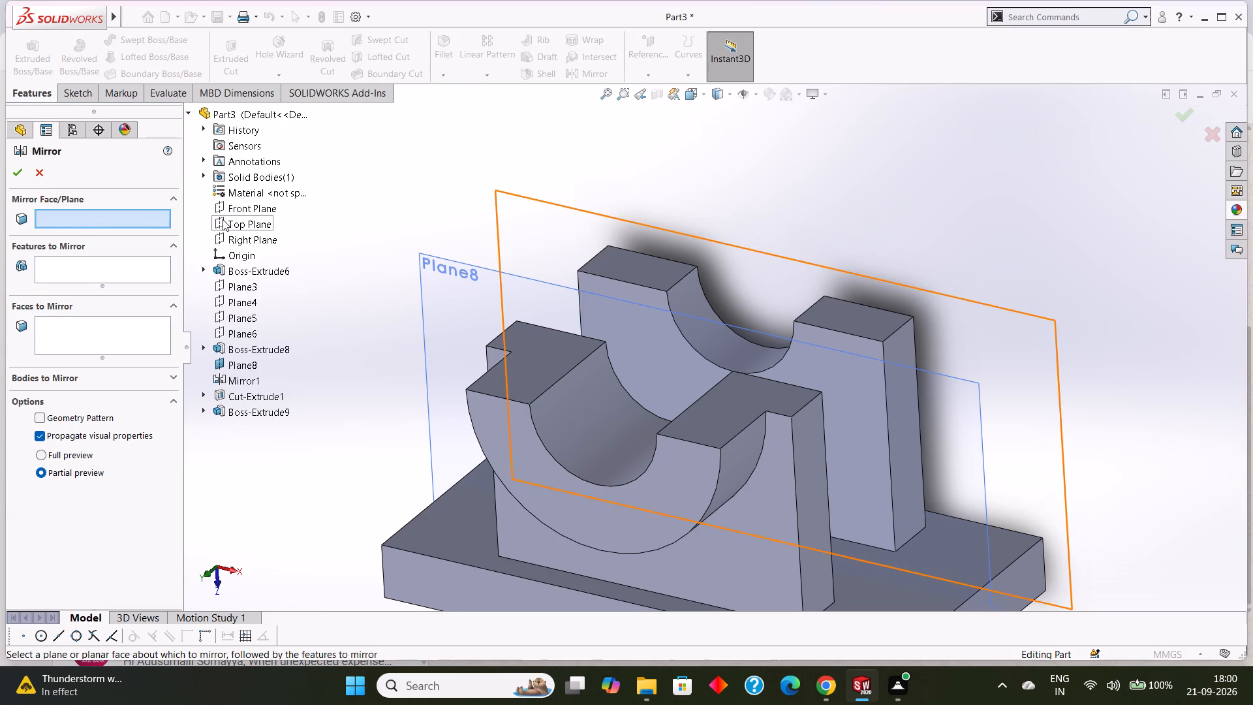
left_click(94, 218)
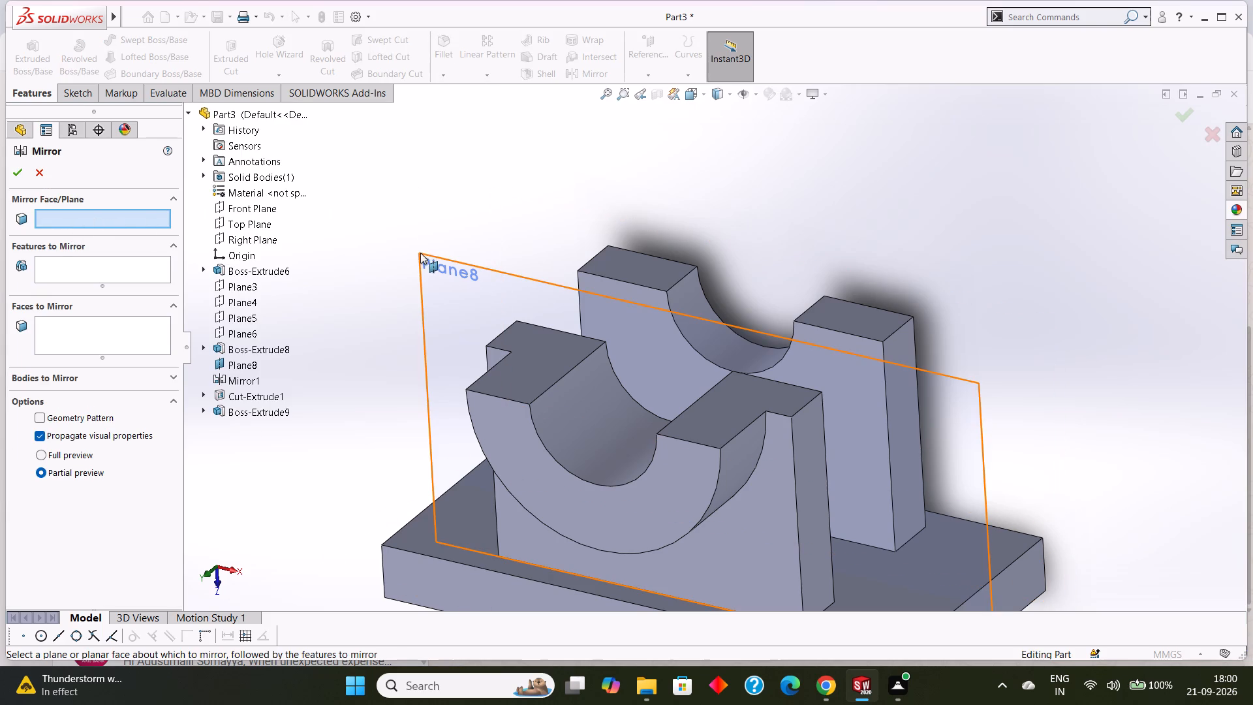
left_click(427, 255)
left_click(105, 272)
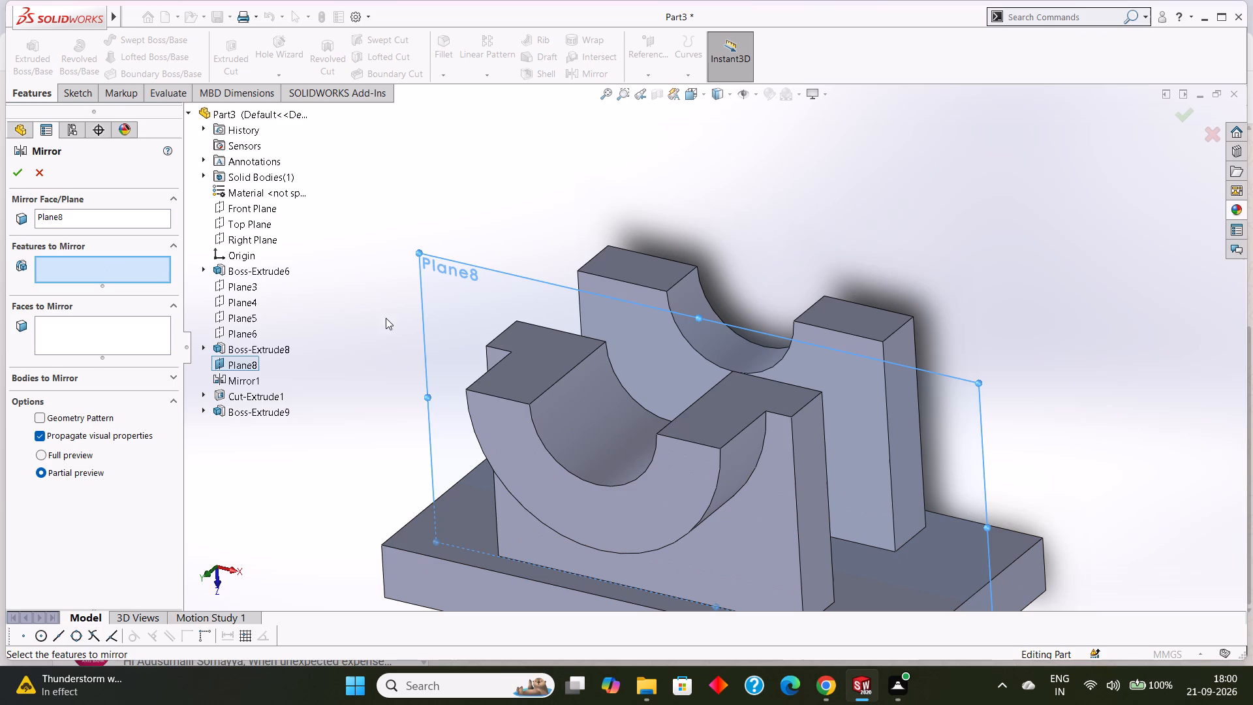
left_click(523, 439)
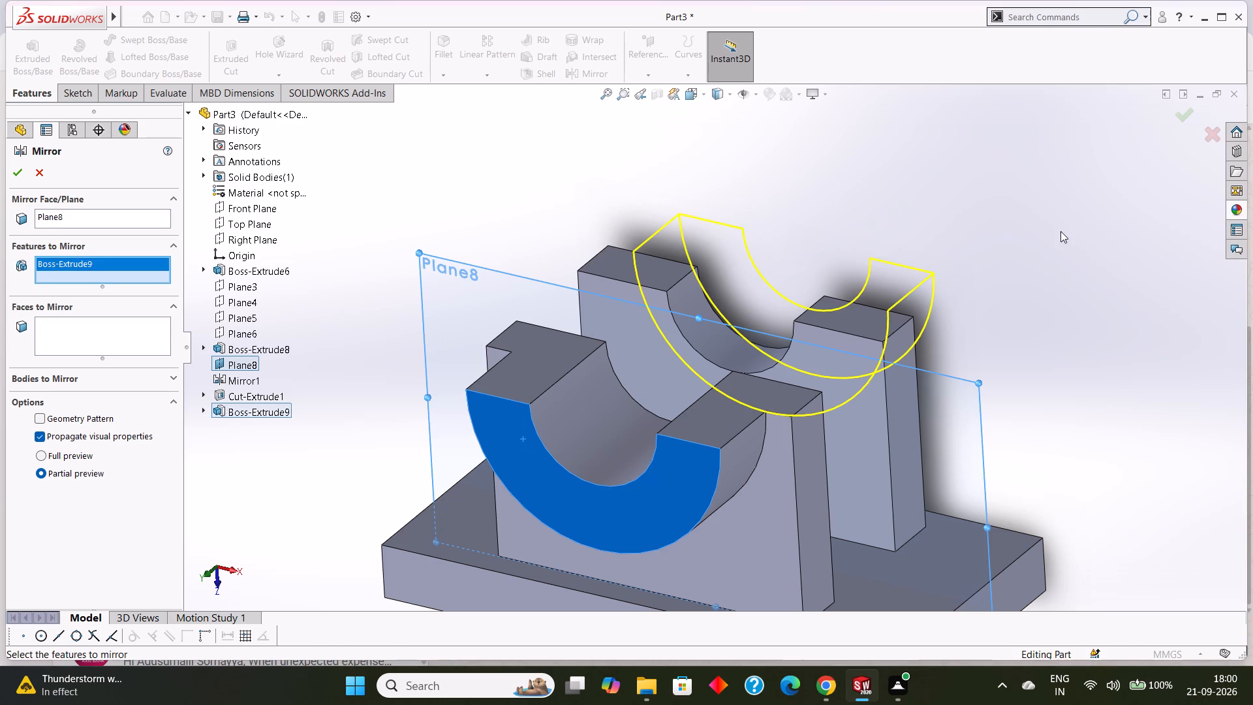
middle_click_drag(1039, 220, 964, 279)
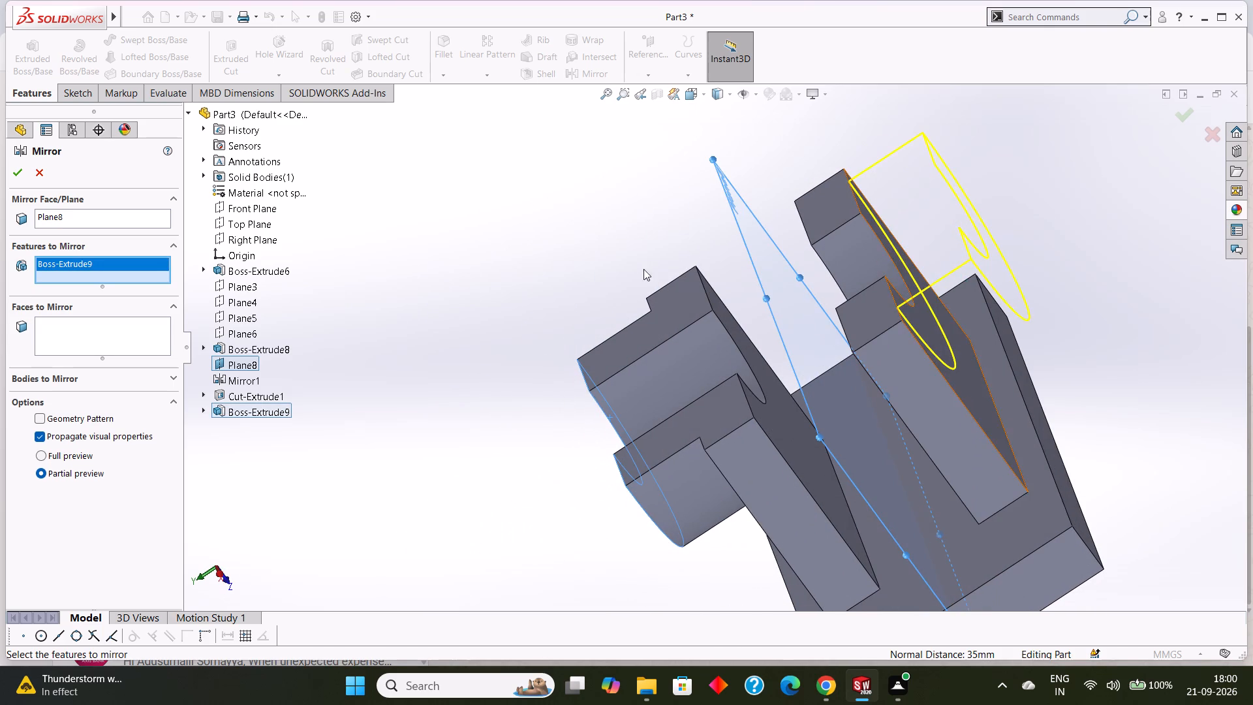
left_click(18, 174)
left_click(390, 174)
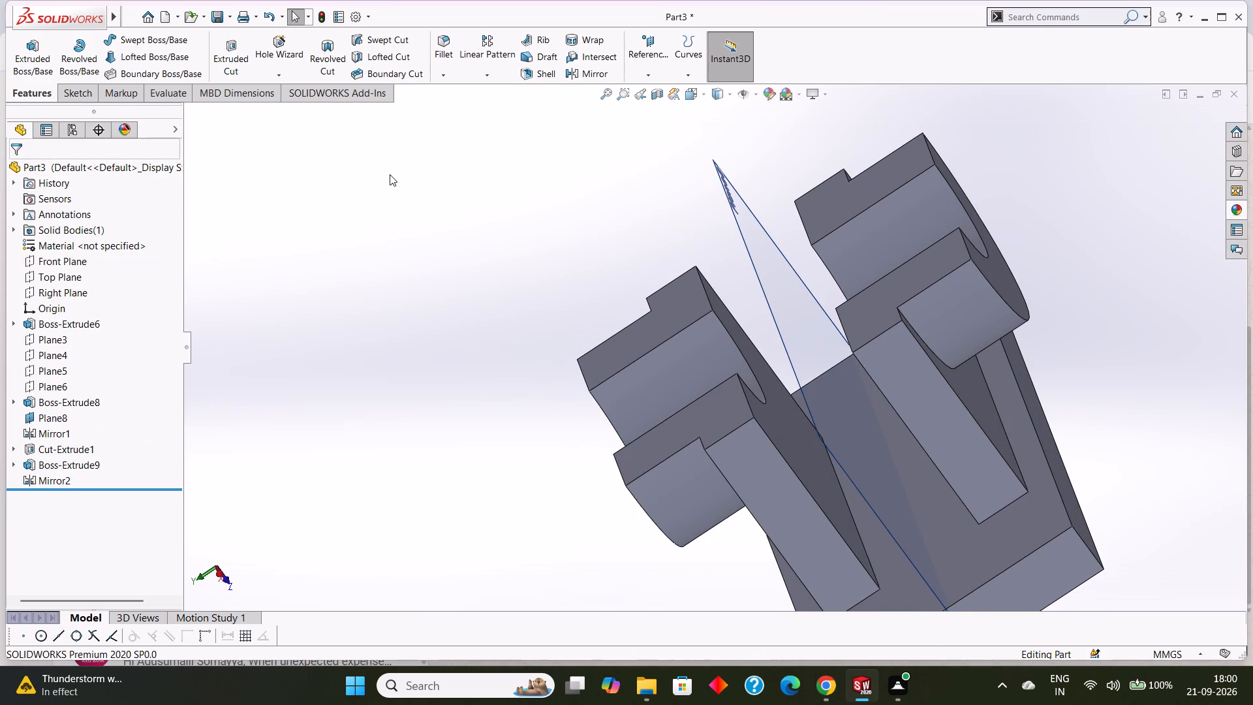
Hide Plane8 in the model.
middle_click_drag(399, 177, 474, 144)
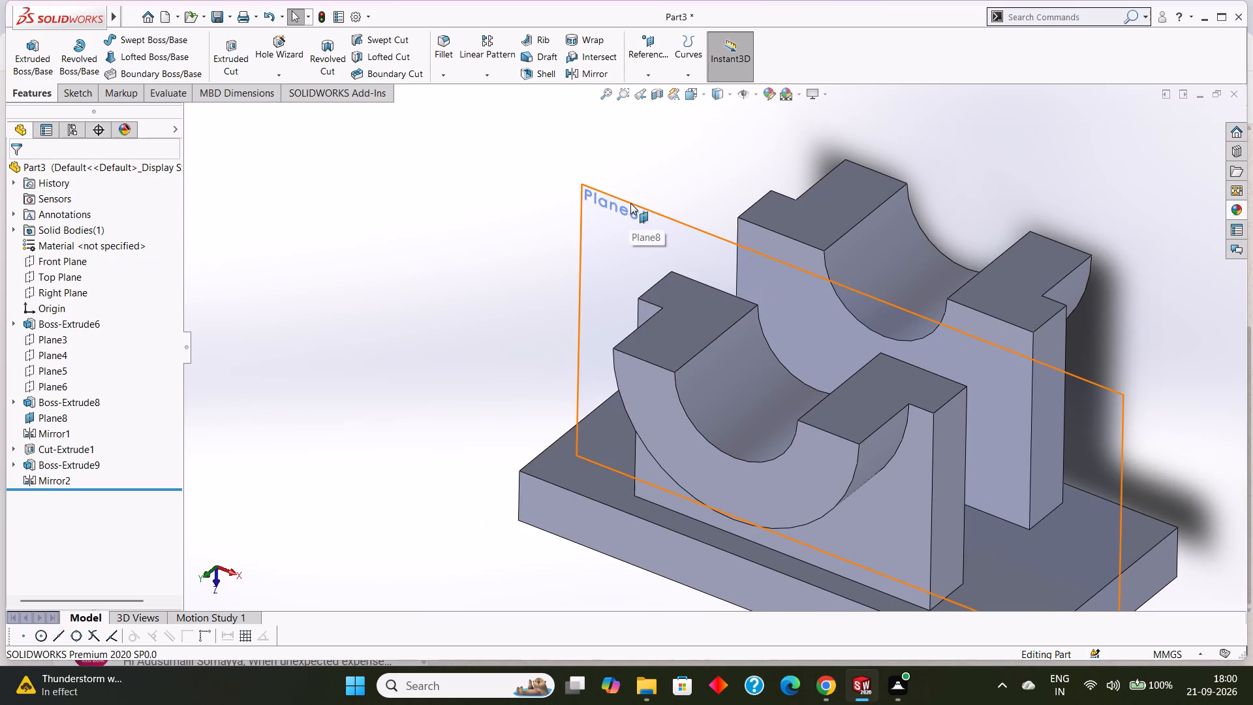
right_click(630, 203)
left_click(679, 186)
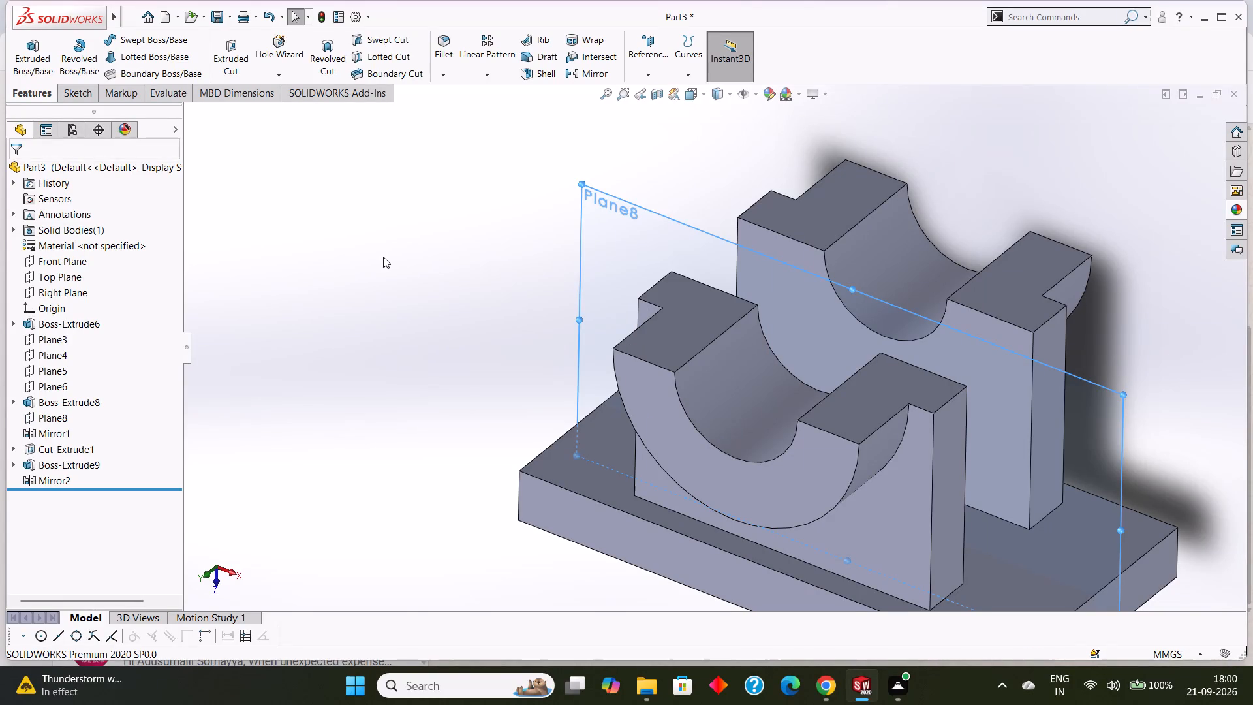
Examine the notched walls, both half-ring bosses and the base plate from several angles.
middle_click_drag(379, 255, 412, 279)
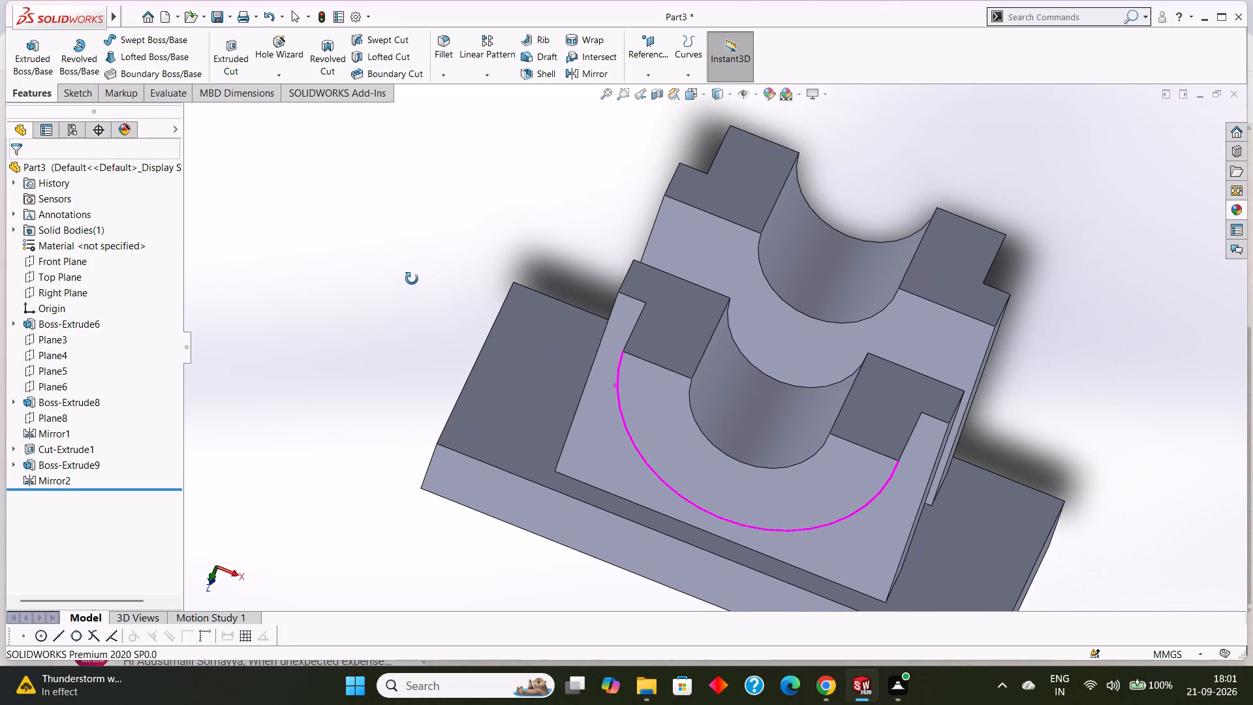
middle_click_drag(412, 279, 415, 289)
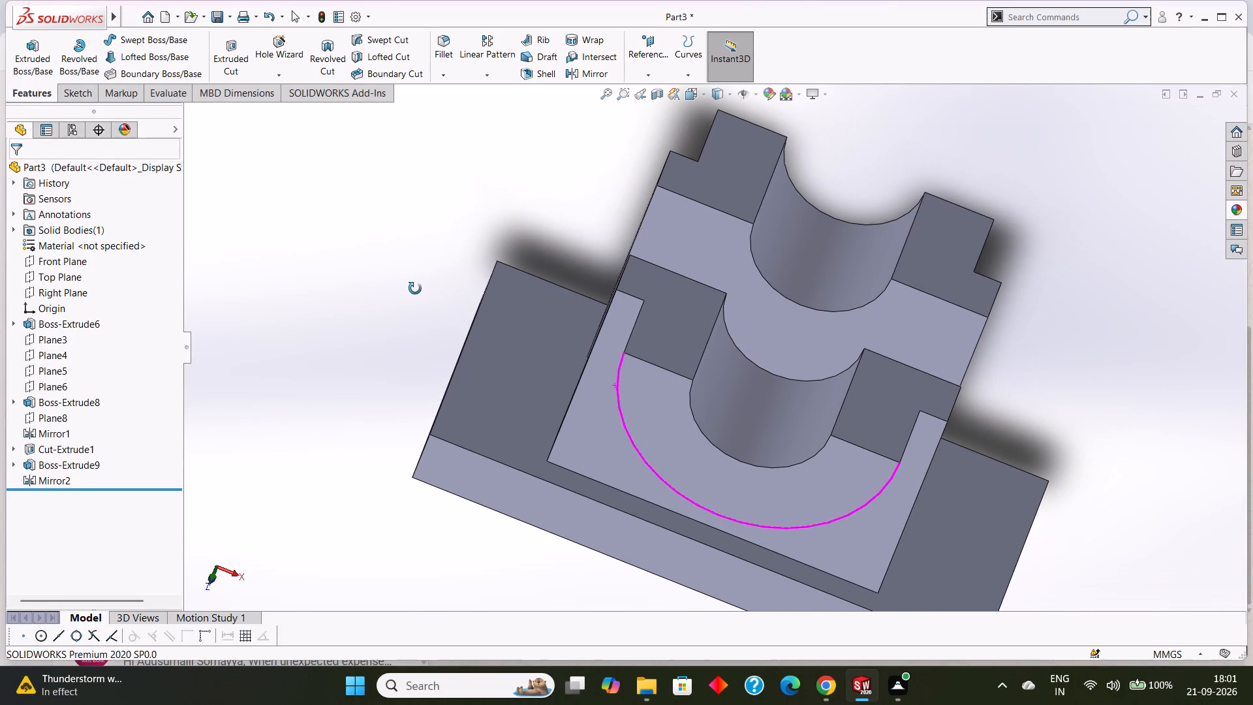
middle_click_drag(415, 289, 413, 289)
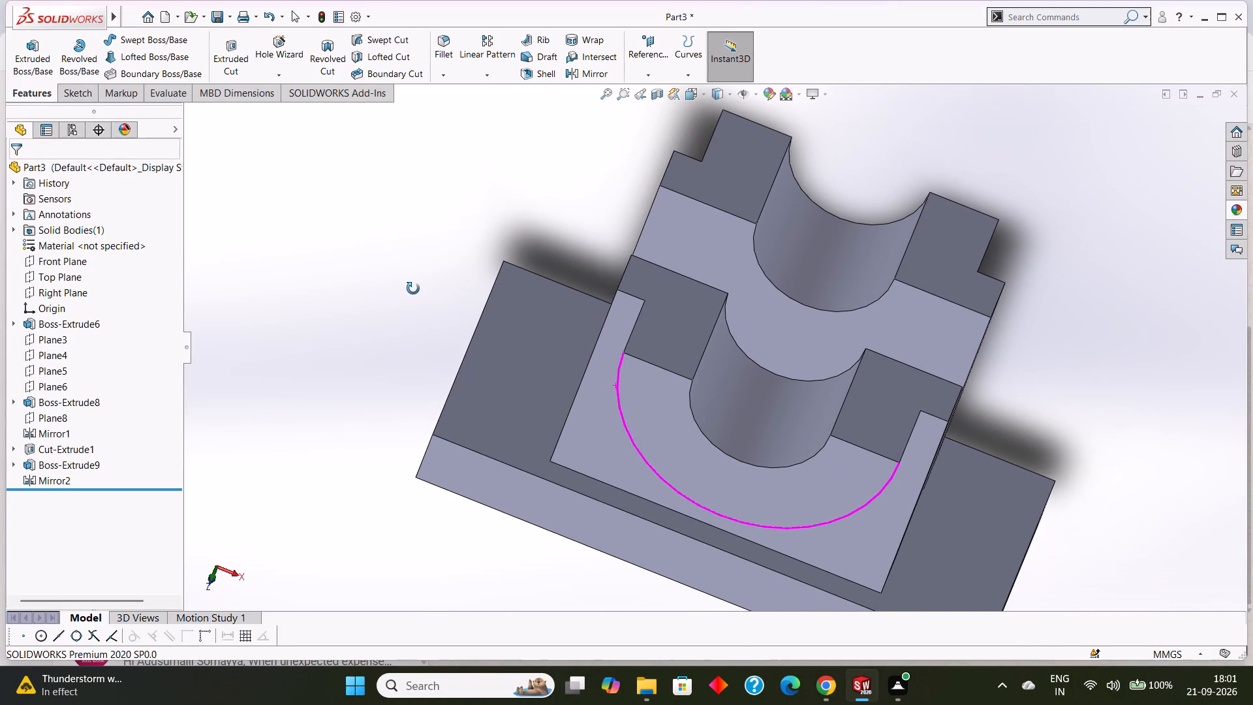
middle_click_drag(413, 289, 425, 298)
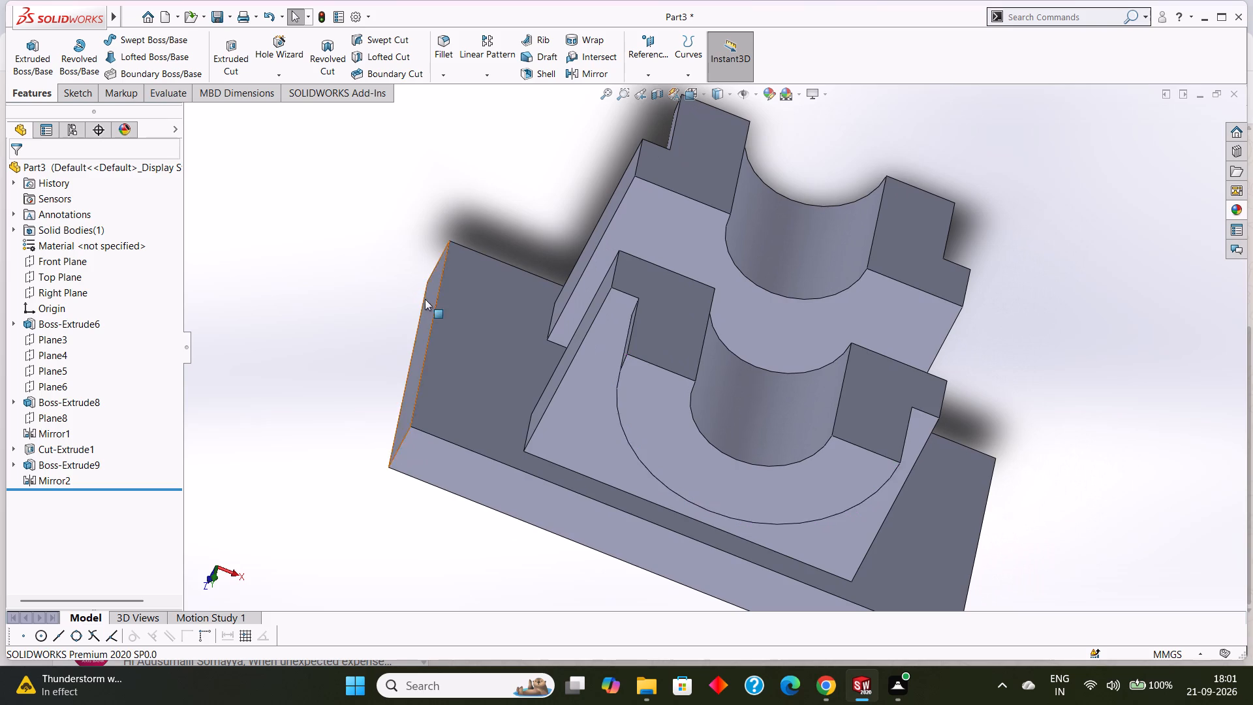
scroll(425, 299, "up", 3)
scroll(482, 313, "down", 1)
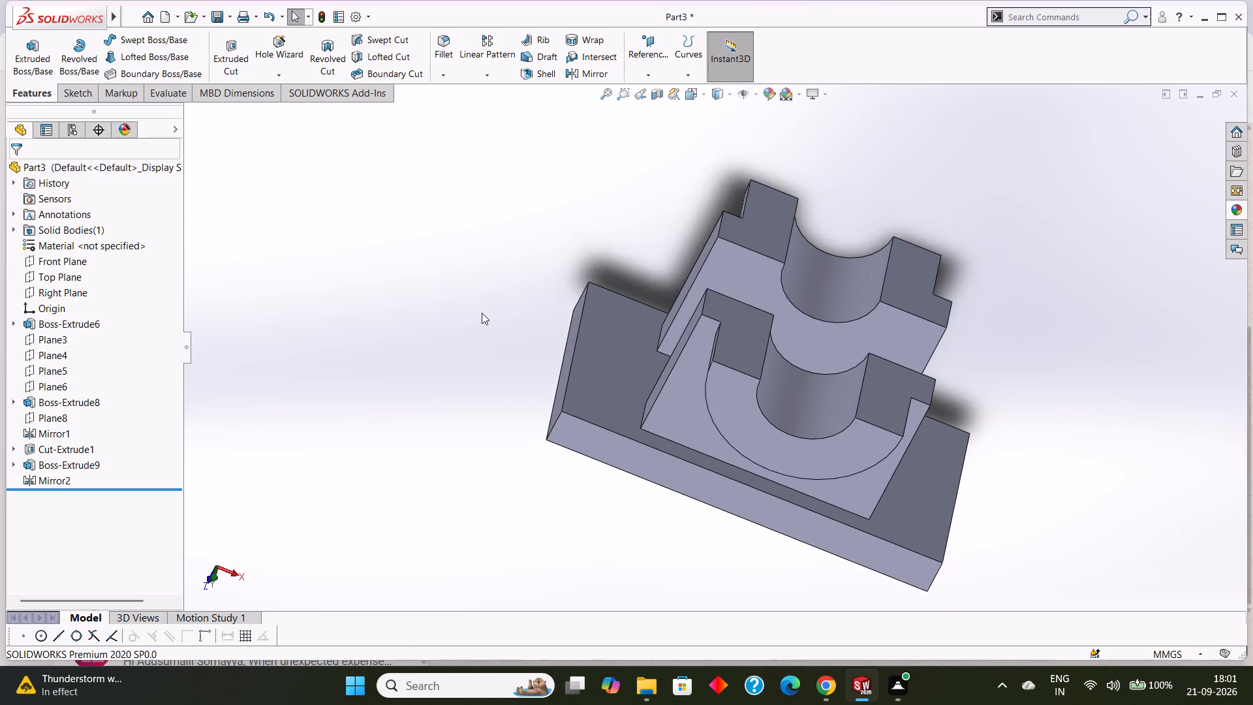
scroll(482, 313, "down", 2)
scroll(542, 333, "down", 1)
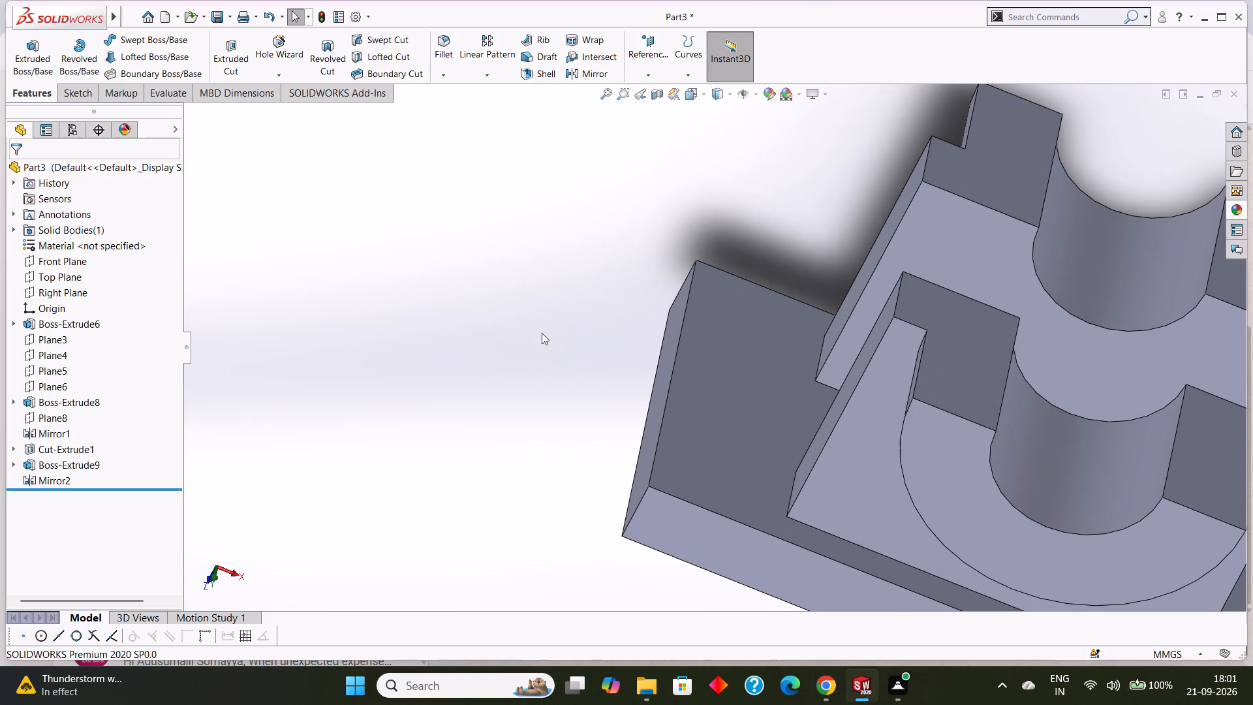
scroll(542, 333, "up", 2)
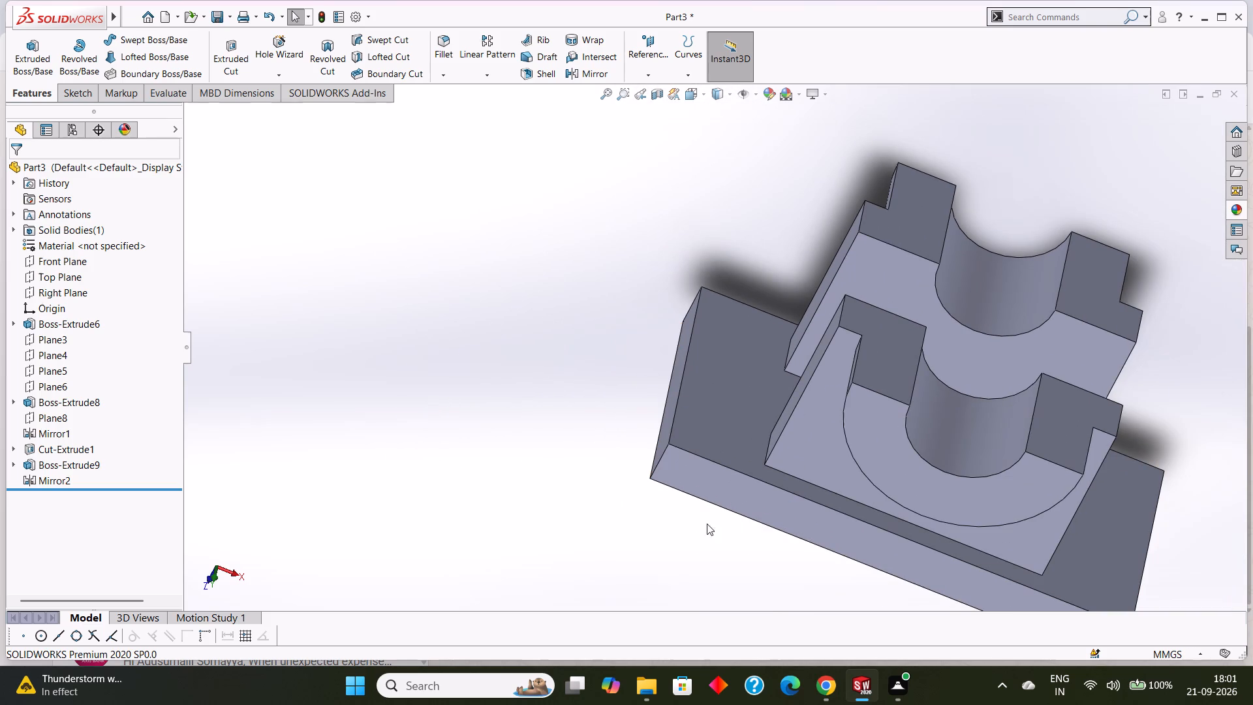
middle_click_drag(694, 540, 699, 495)
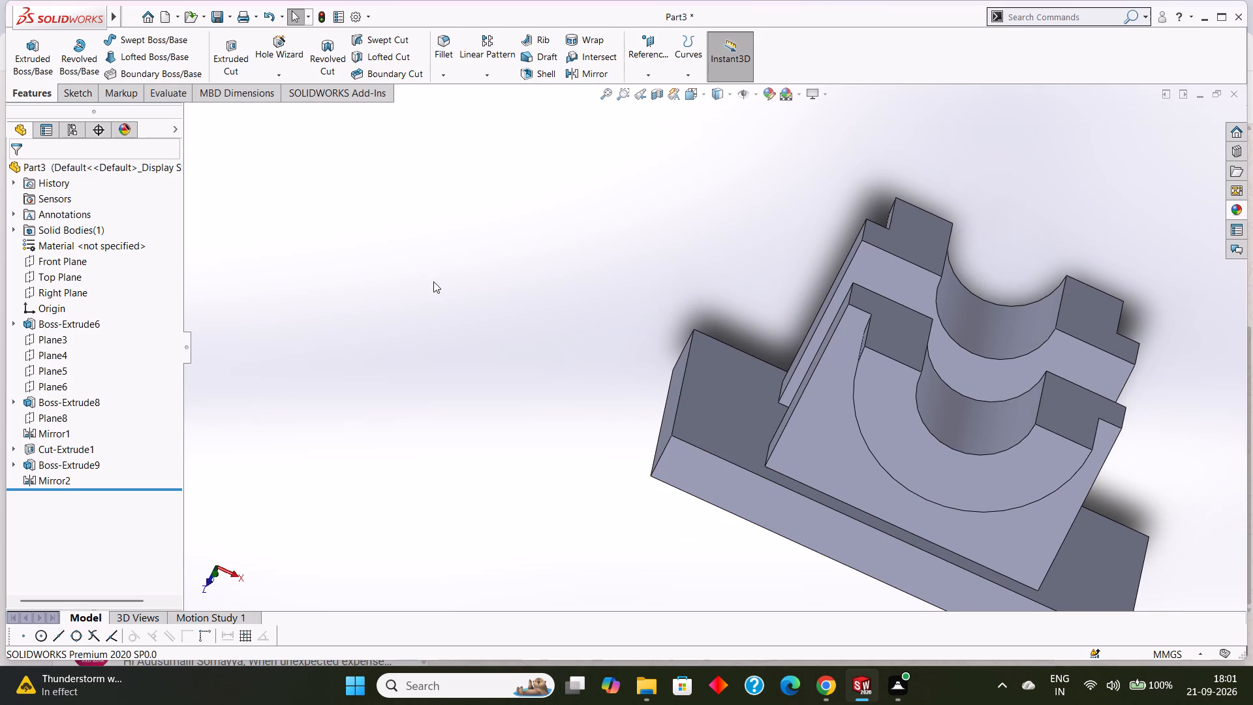
middle_click_drag(433, 281, 437, 297)
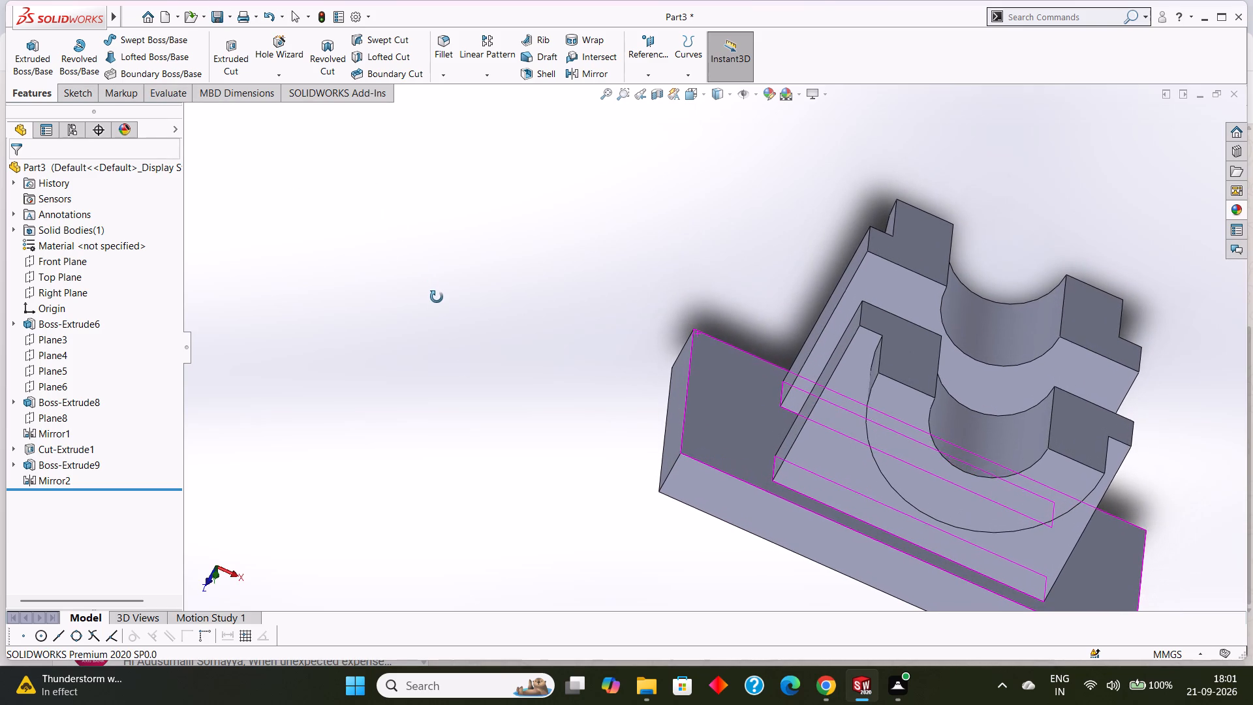
middle_click_drag(437, 297, 399, 366)
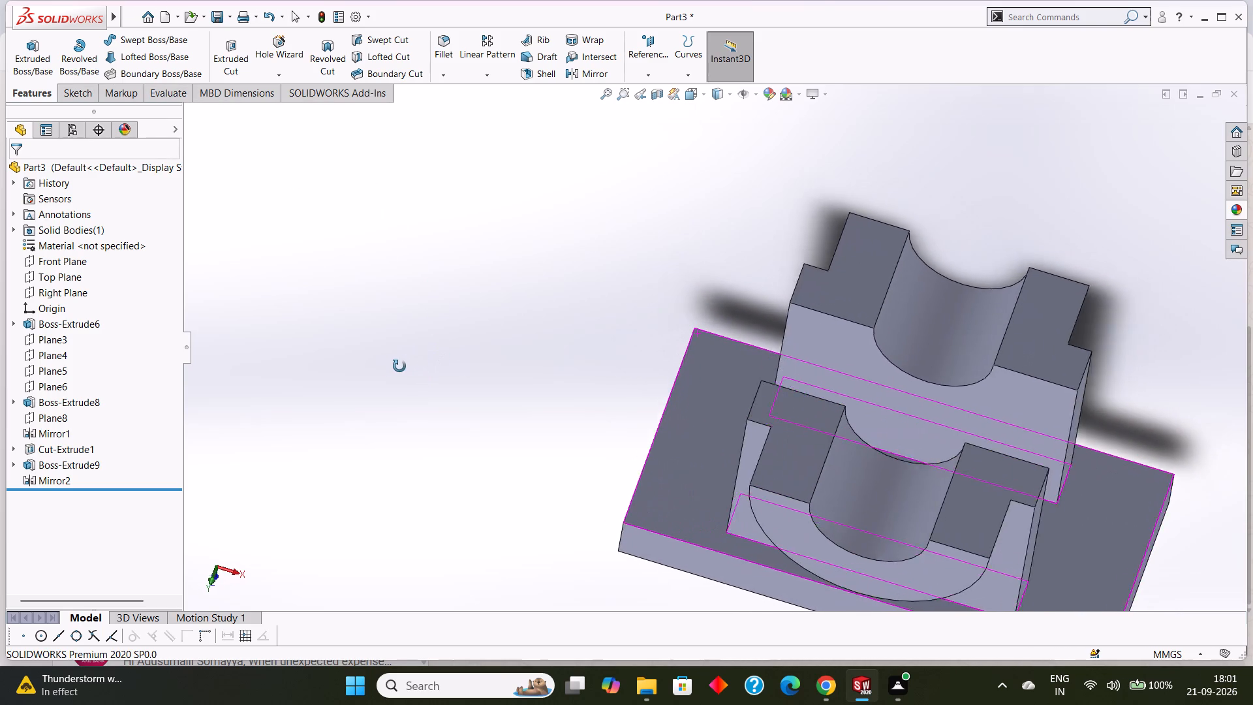
middle_click_drag(399, 366, 371, 367)
scroll(371, 367, "up", 3)
scroll(417, 415, "up", 1)
middle_click_drag(420, 416, 473, 475)
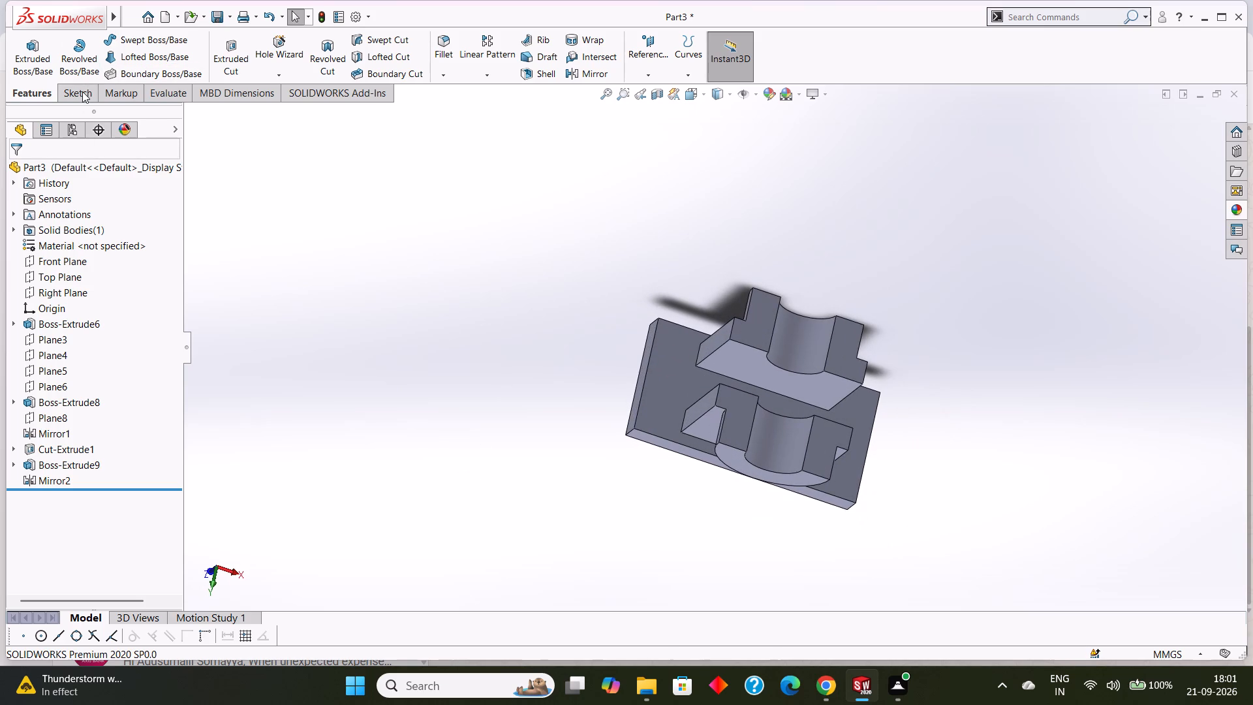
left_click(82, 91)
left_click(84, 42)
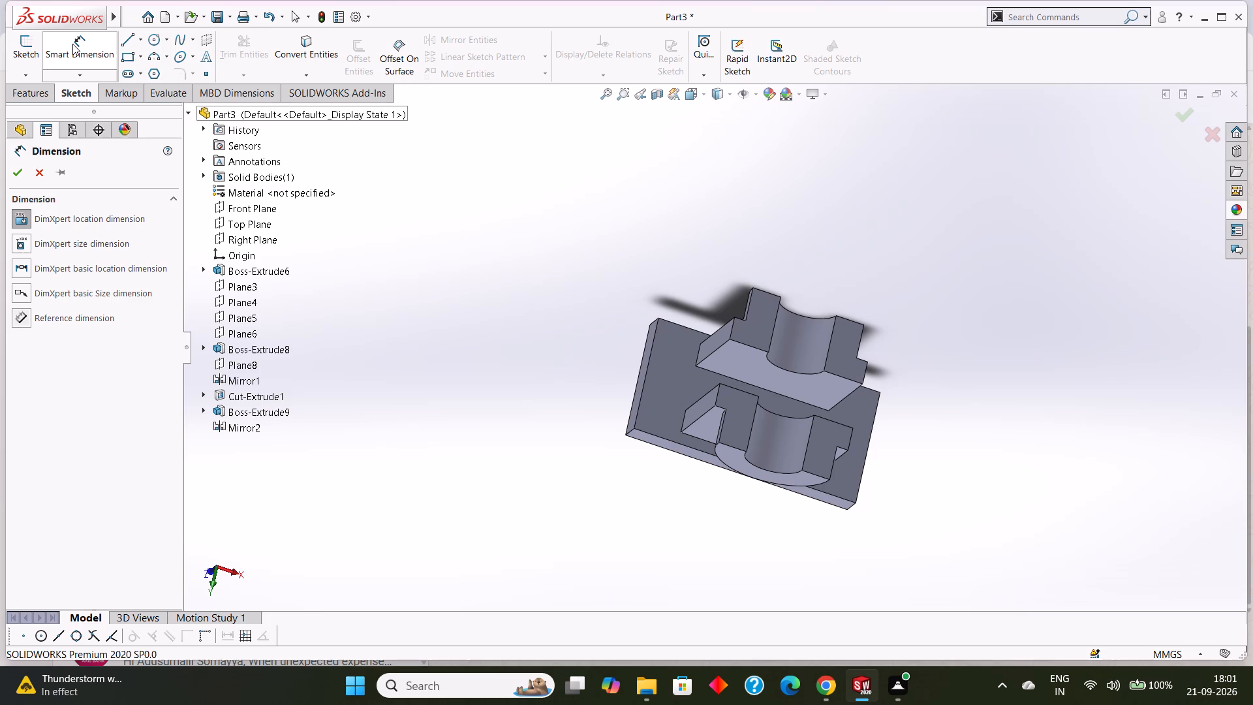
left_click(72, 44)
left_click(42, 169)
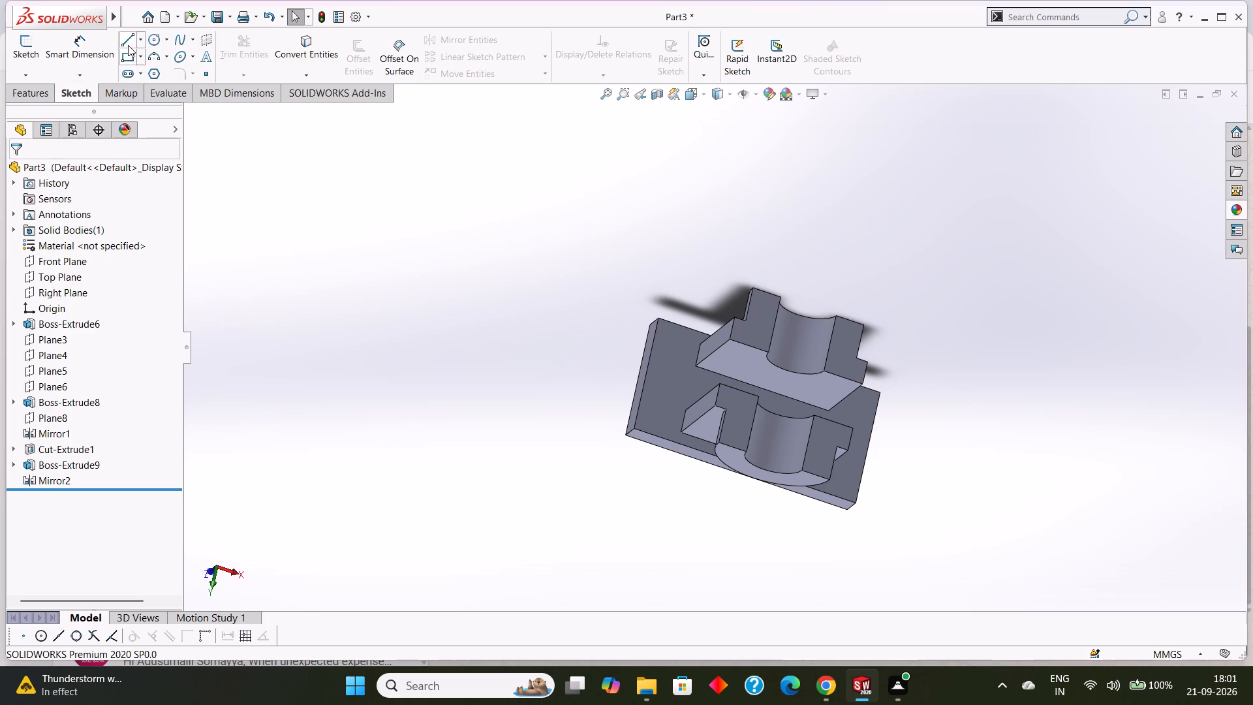
Start a new sketch on the base plate's upper face, beside the notched walls.
left_click(128, 44)
scroll(598, 435, "down", 3)
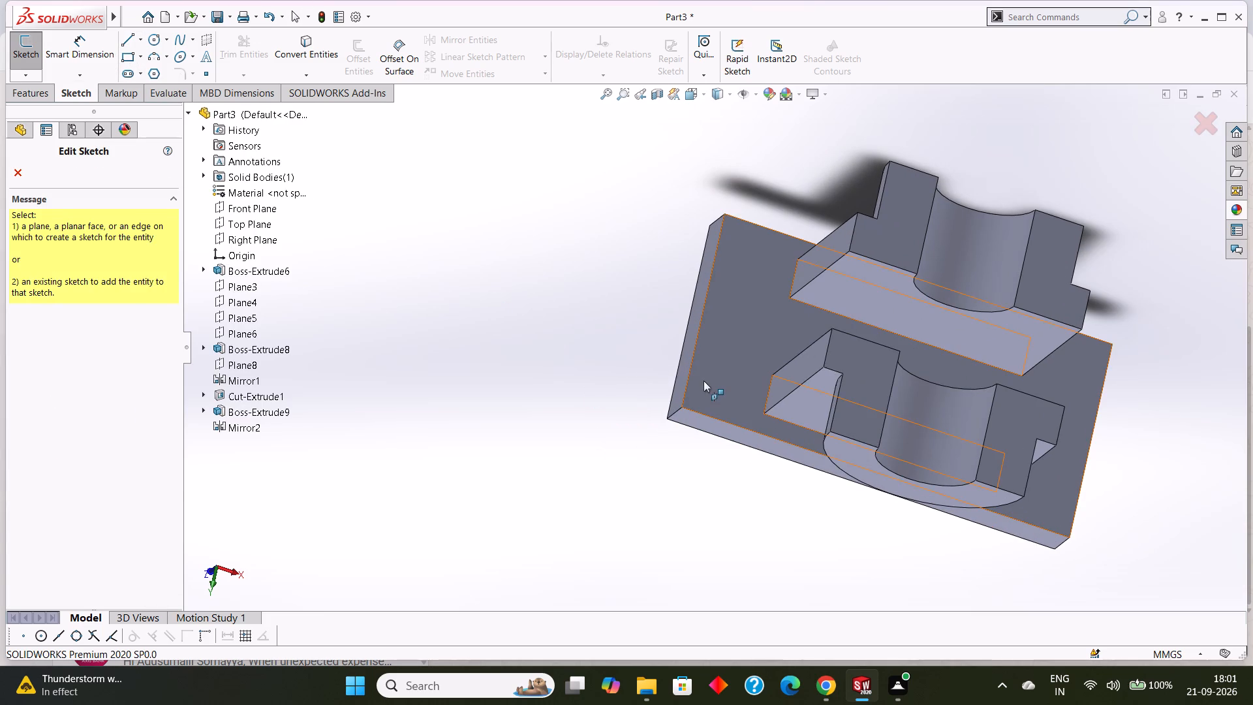
left_click(704, 381)
right_click(705, 380)
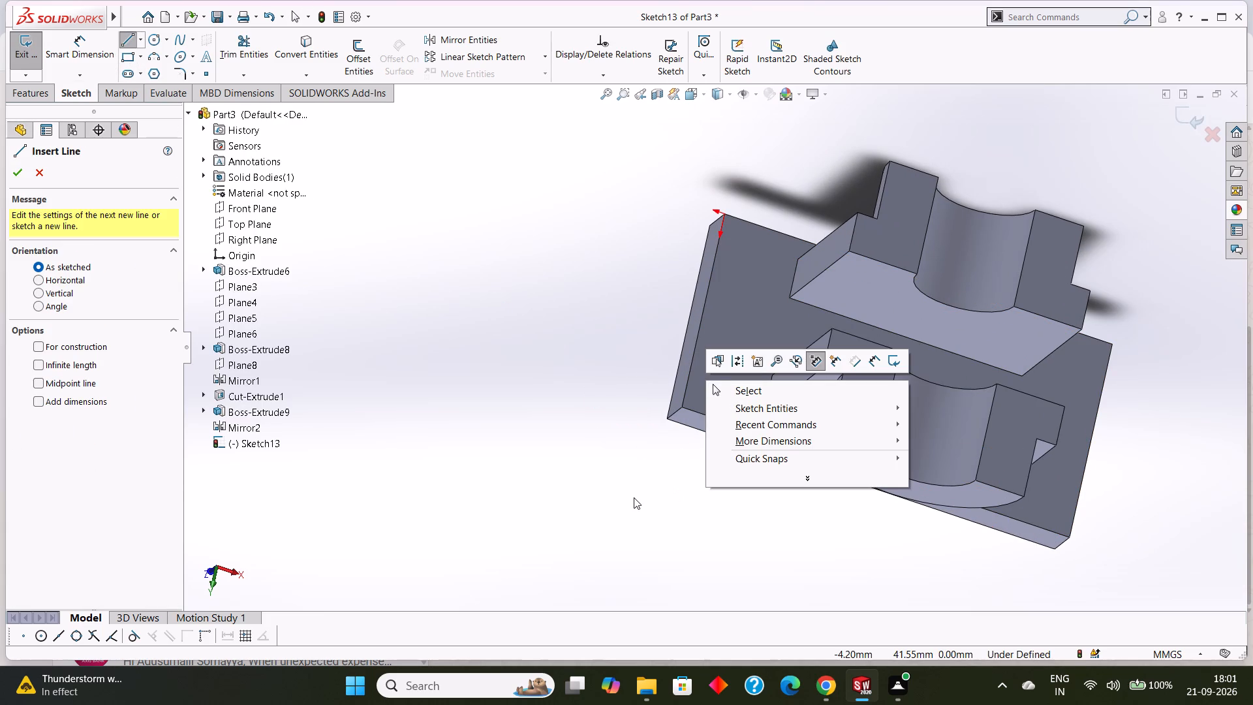
key("Escape")
middle_click_drag(630, 498, 630, 401)
left_click(698, 405)
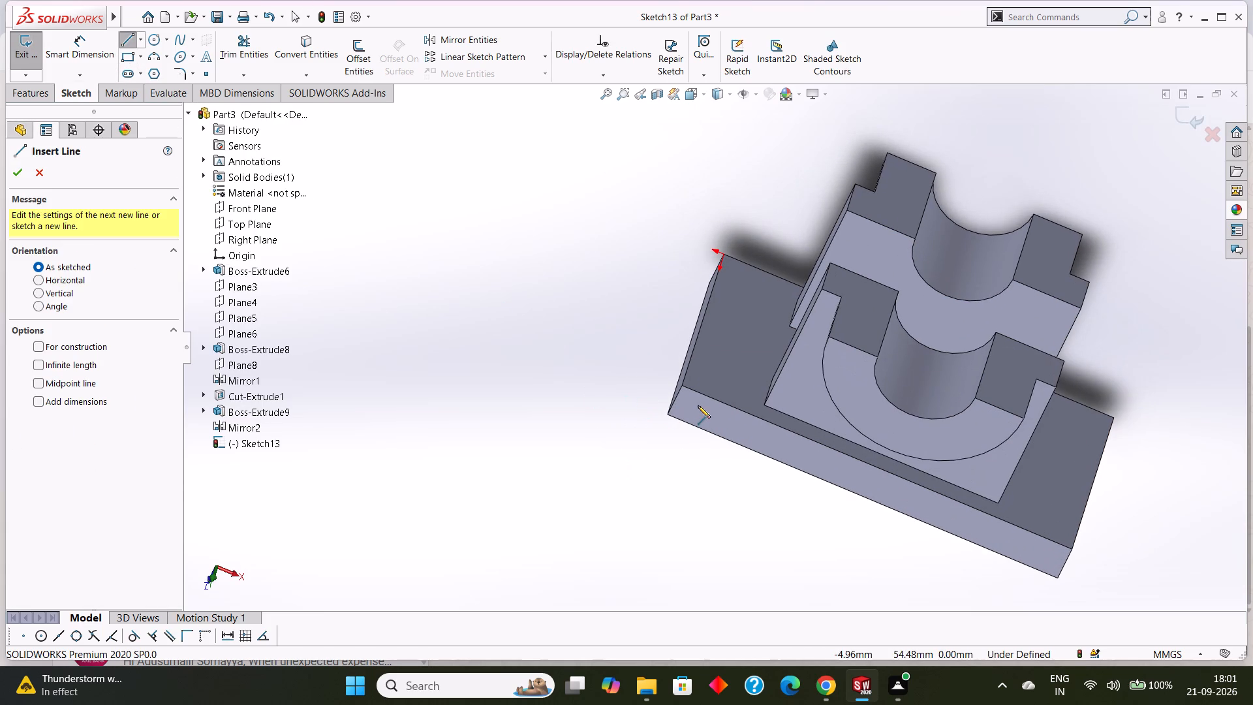
key("Escape")
key("Escape")
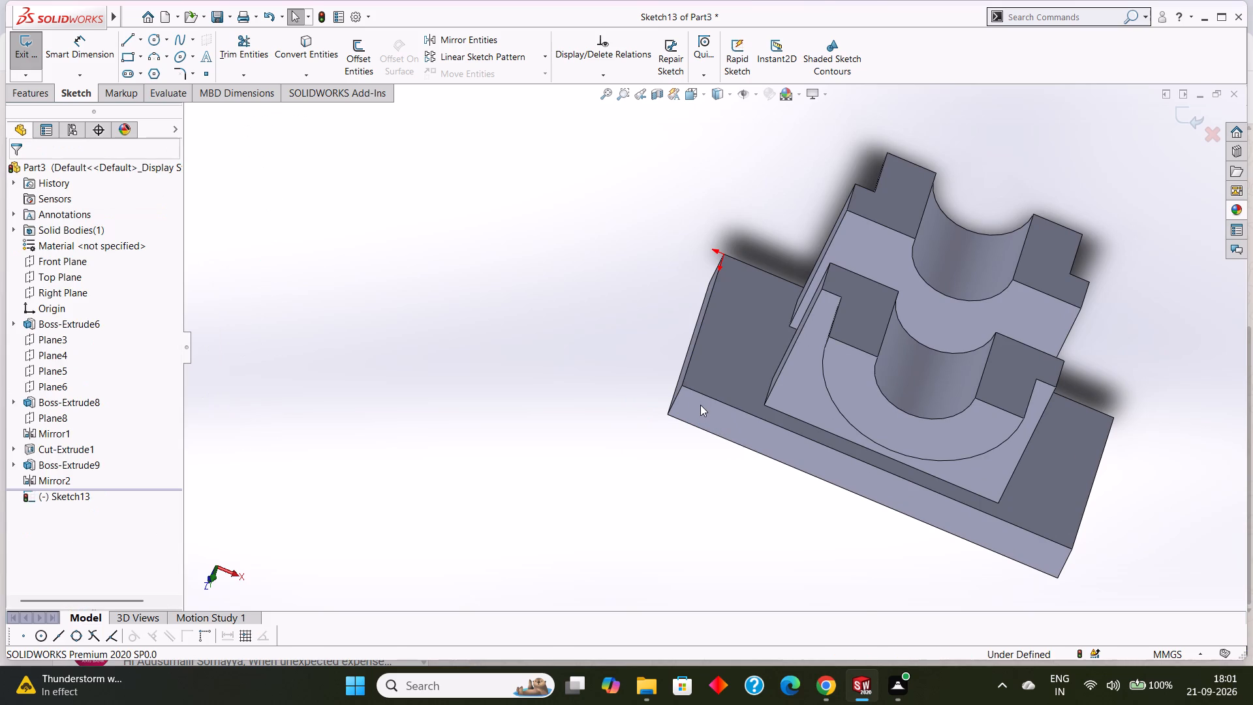
right_click(700, 405)
key("Escape")
key("Escape")
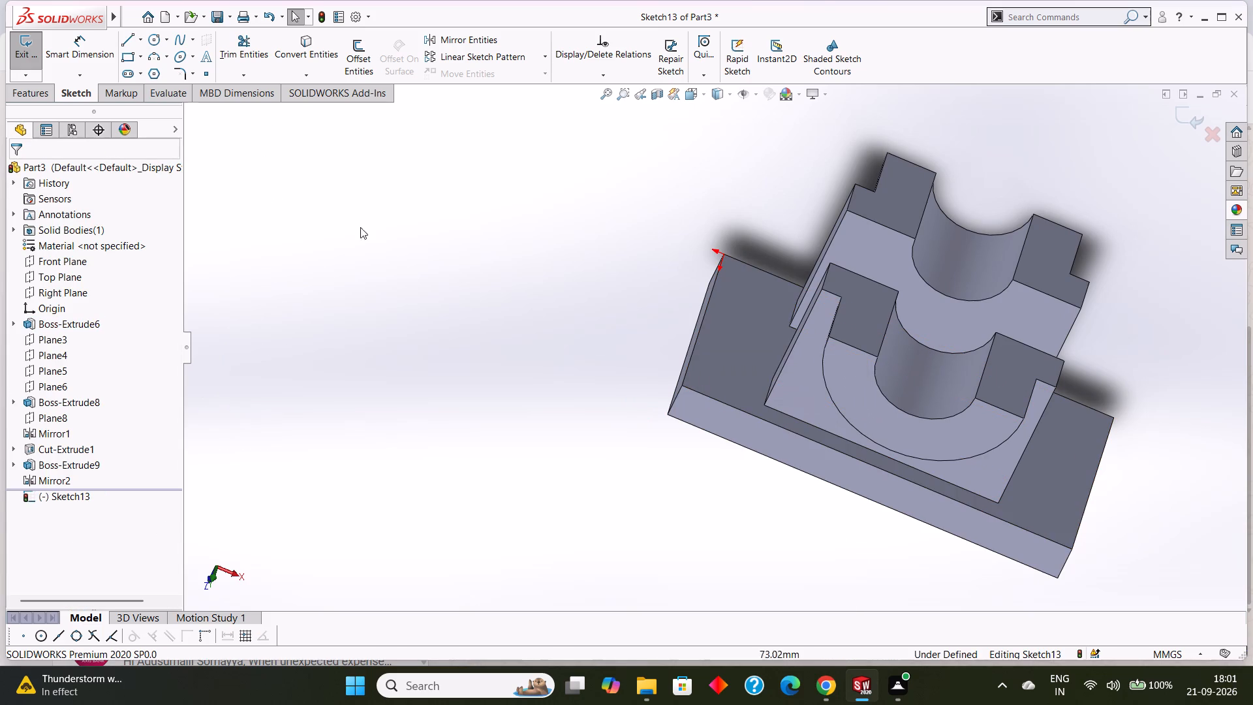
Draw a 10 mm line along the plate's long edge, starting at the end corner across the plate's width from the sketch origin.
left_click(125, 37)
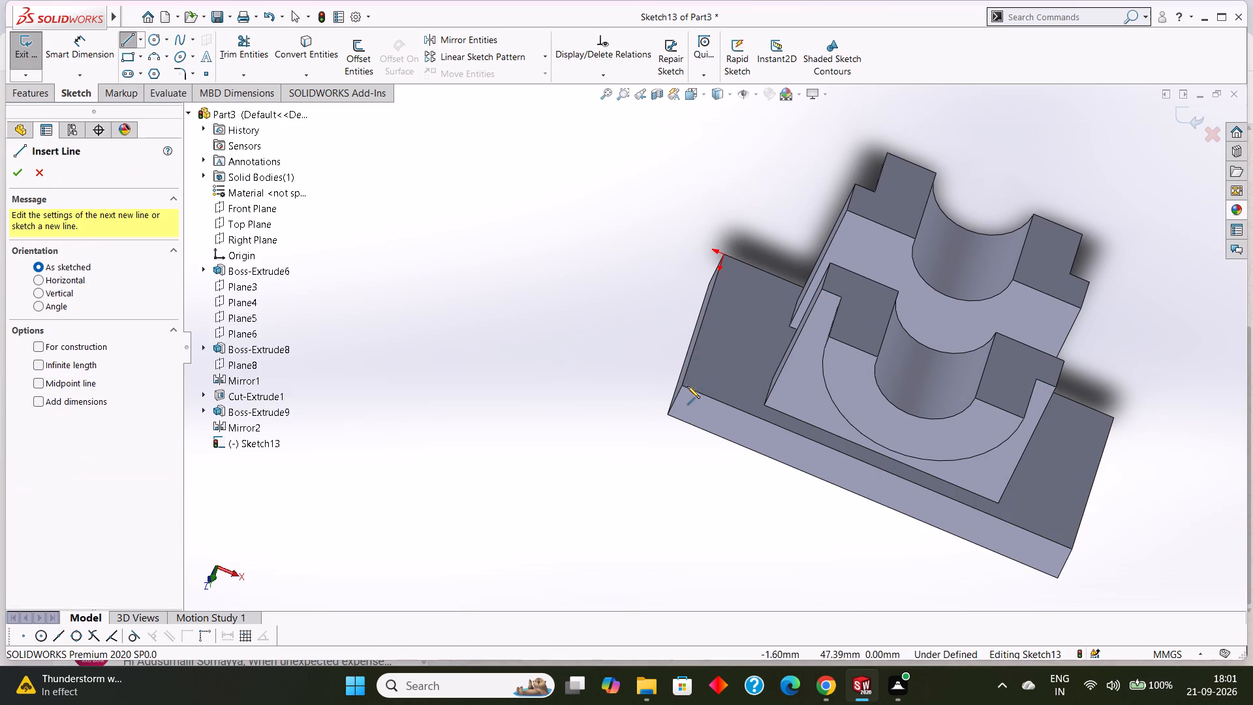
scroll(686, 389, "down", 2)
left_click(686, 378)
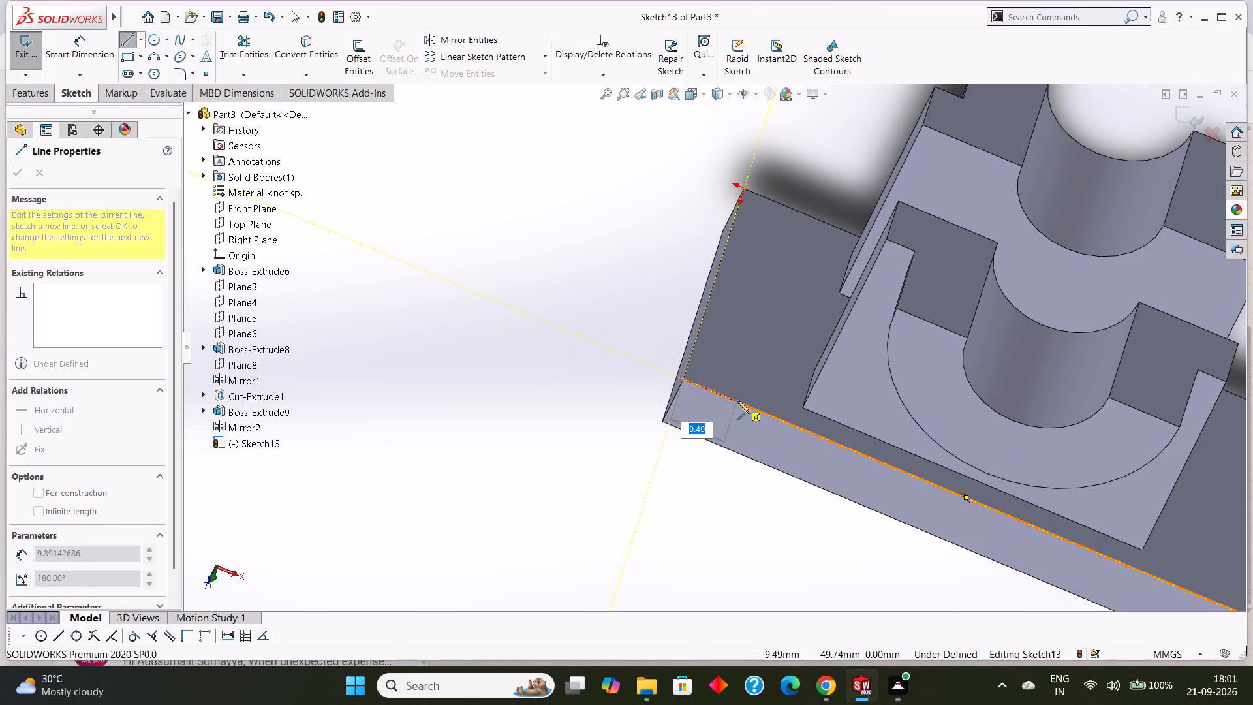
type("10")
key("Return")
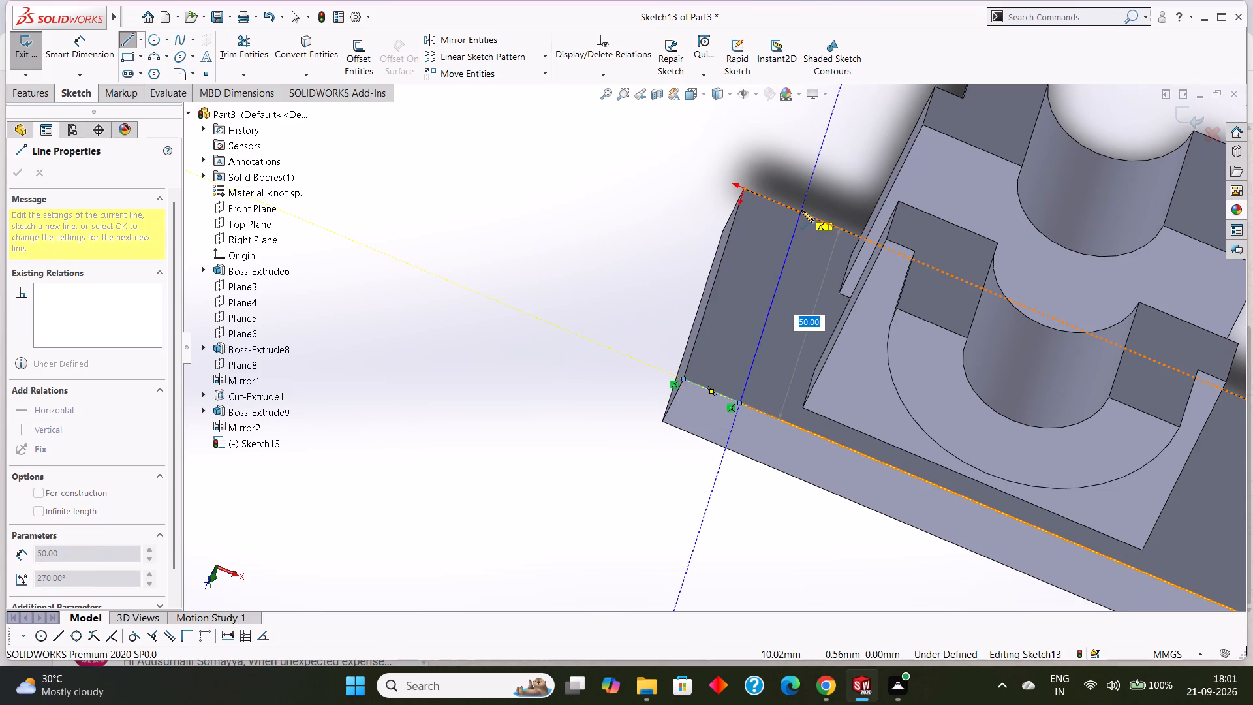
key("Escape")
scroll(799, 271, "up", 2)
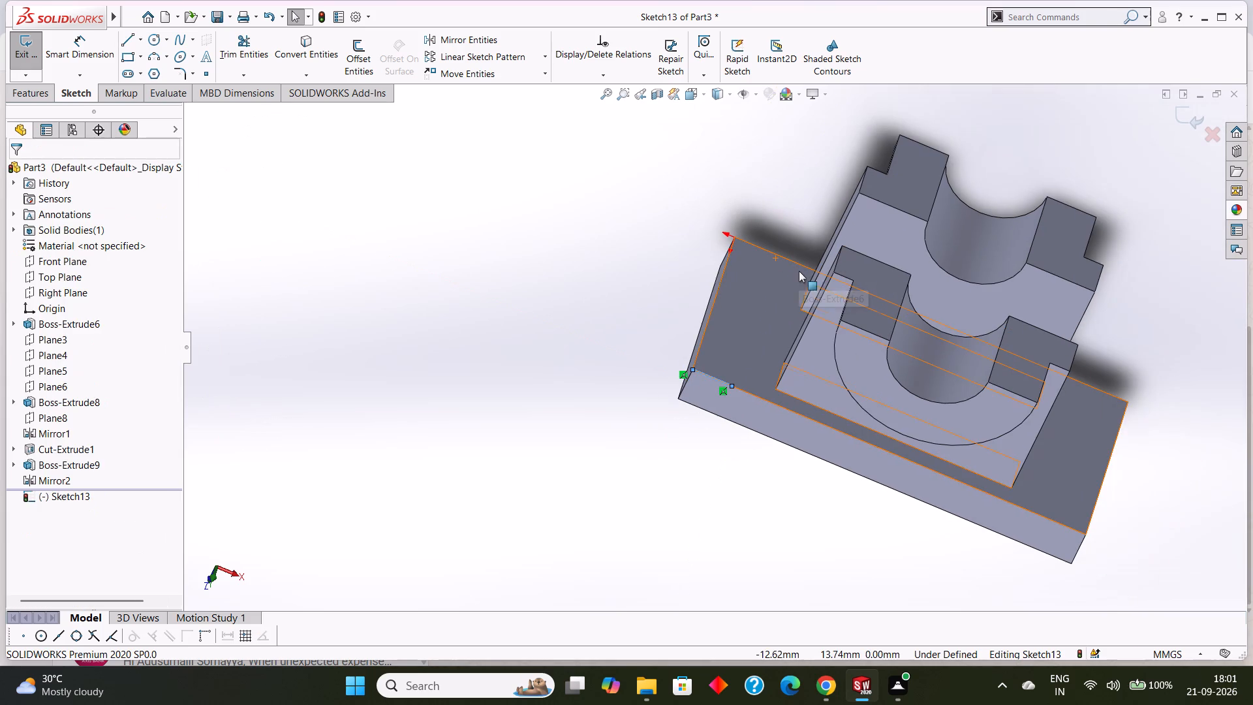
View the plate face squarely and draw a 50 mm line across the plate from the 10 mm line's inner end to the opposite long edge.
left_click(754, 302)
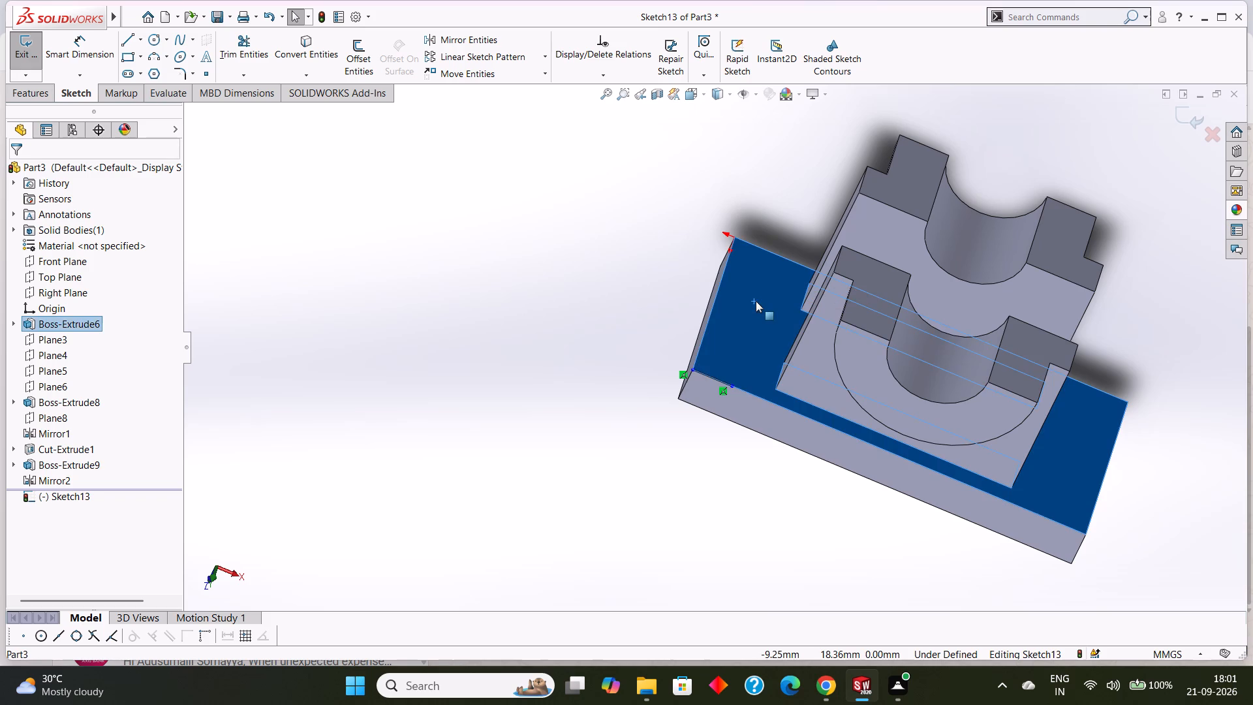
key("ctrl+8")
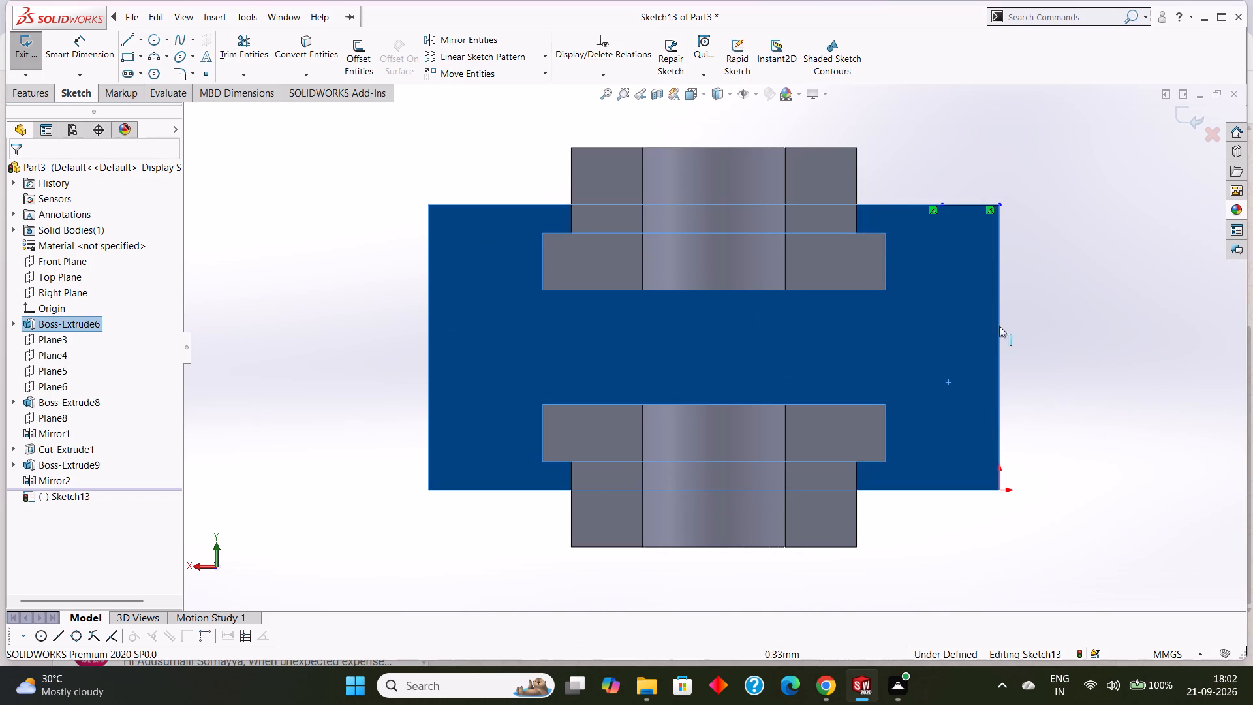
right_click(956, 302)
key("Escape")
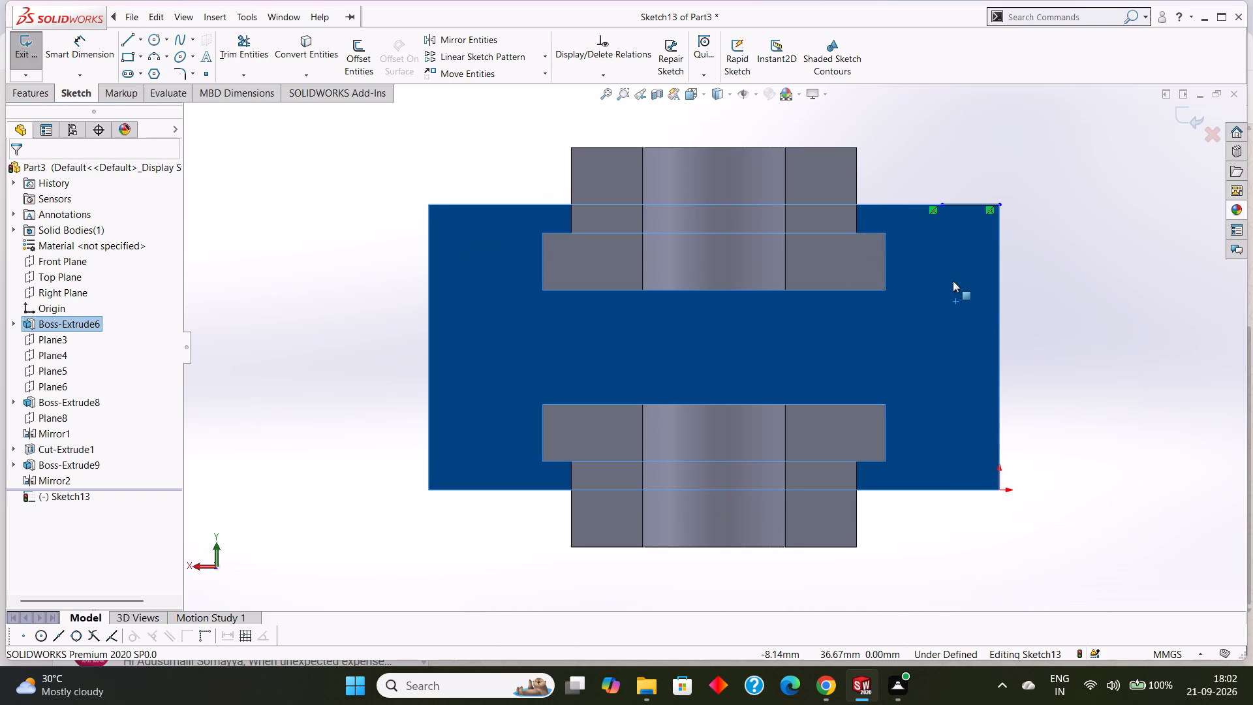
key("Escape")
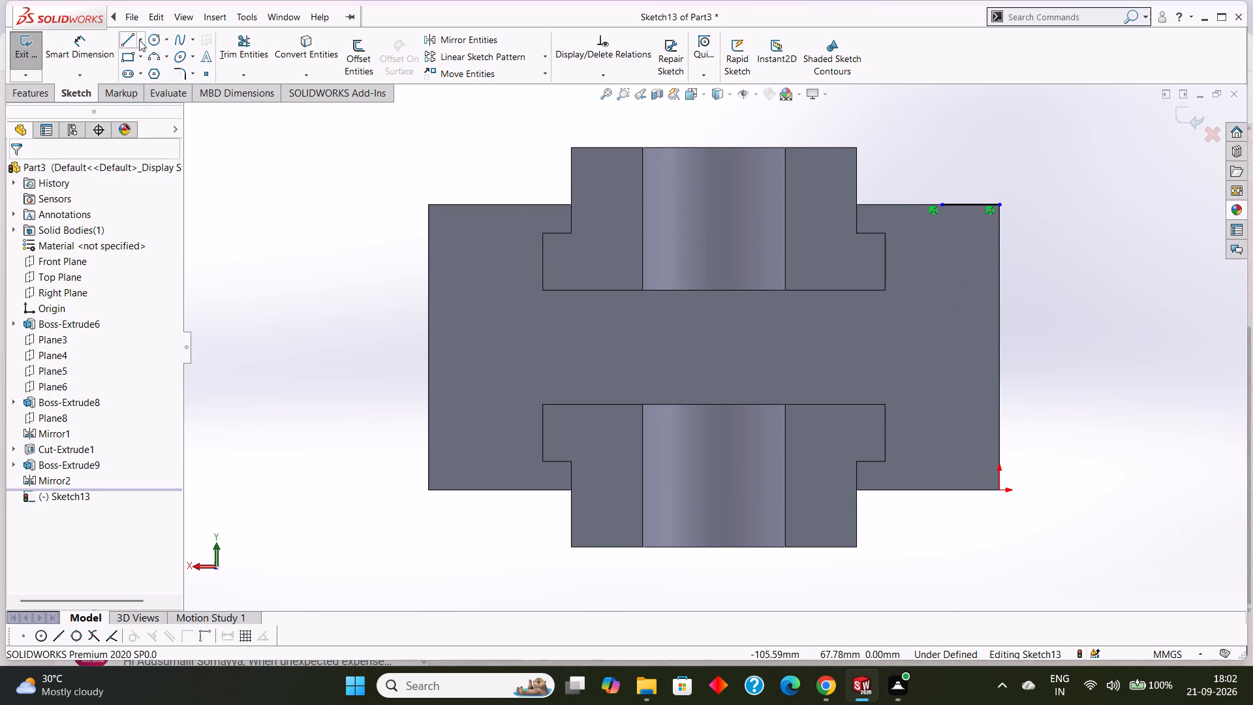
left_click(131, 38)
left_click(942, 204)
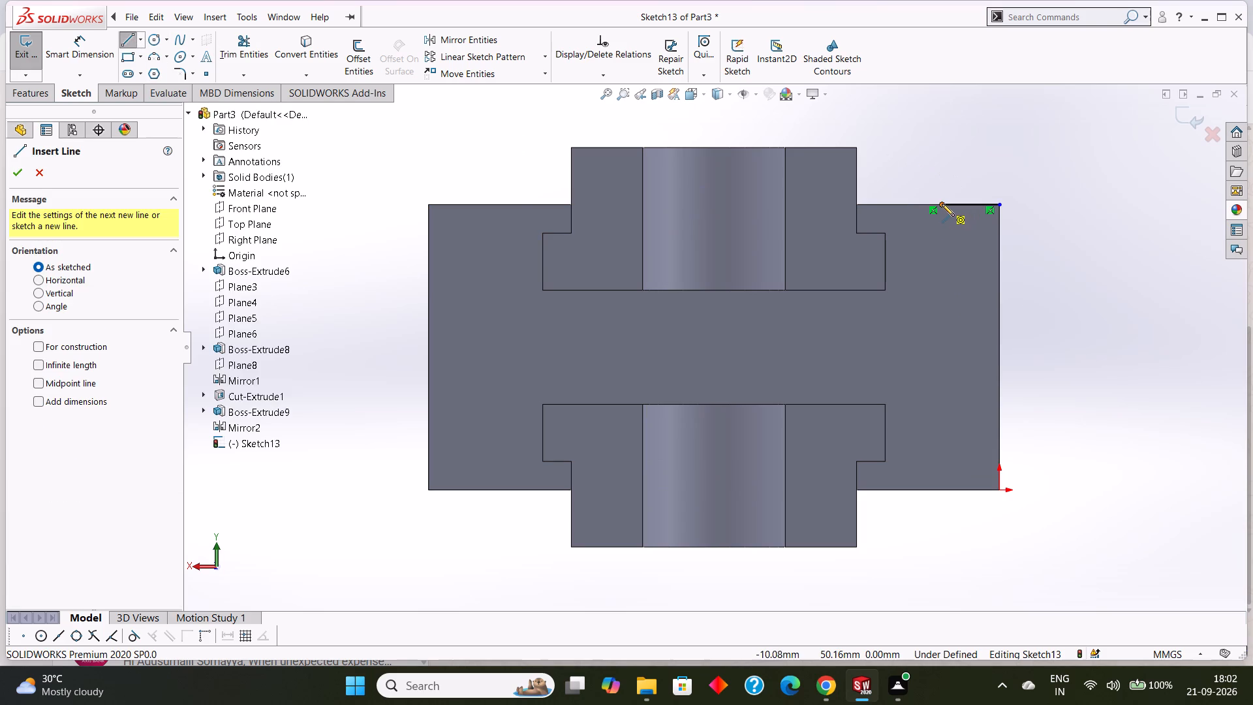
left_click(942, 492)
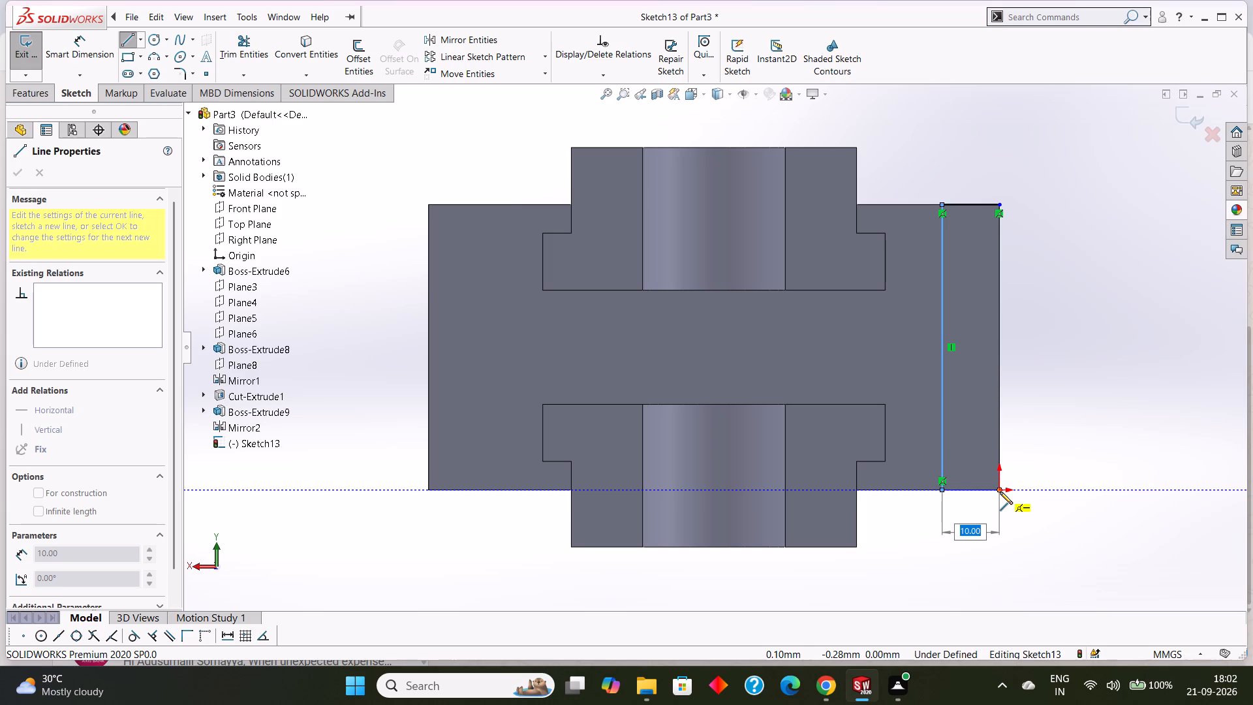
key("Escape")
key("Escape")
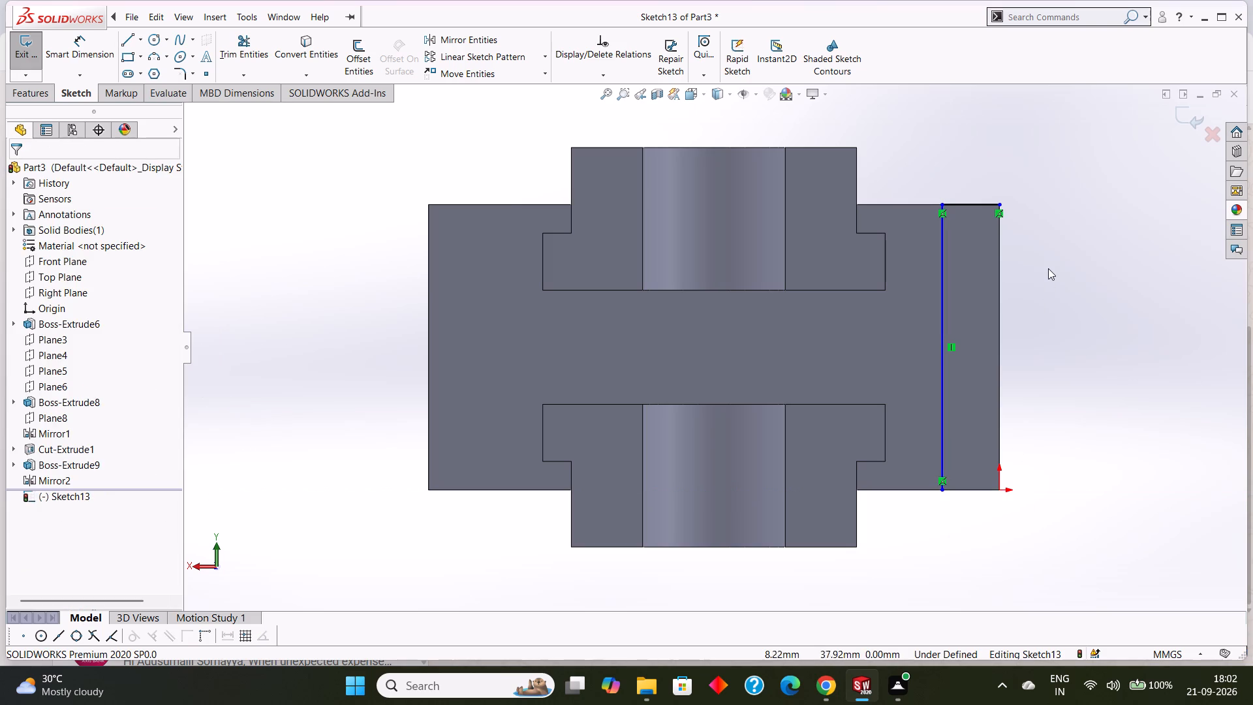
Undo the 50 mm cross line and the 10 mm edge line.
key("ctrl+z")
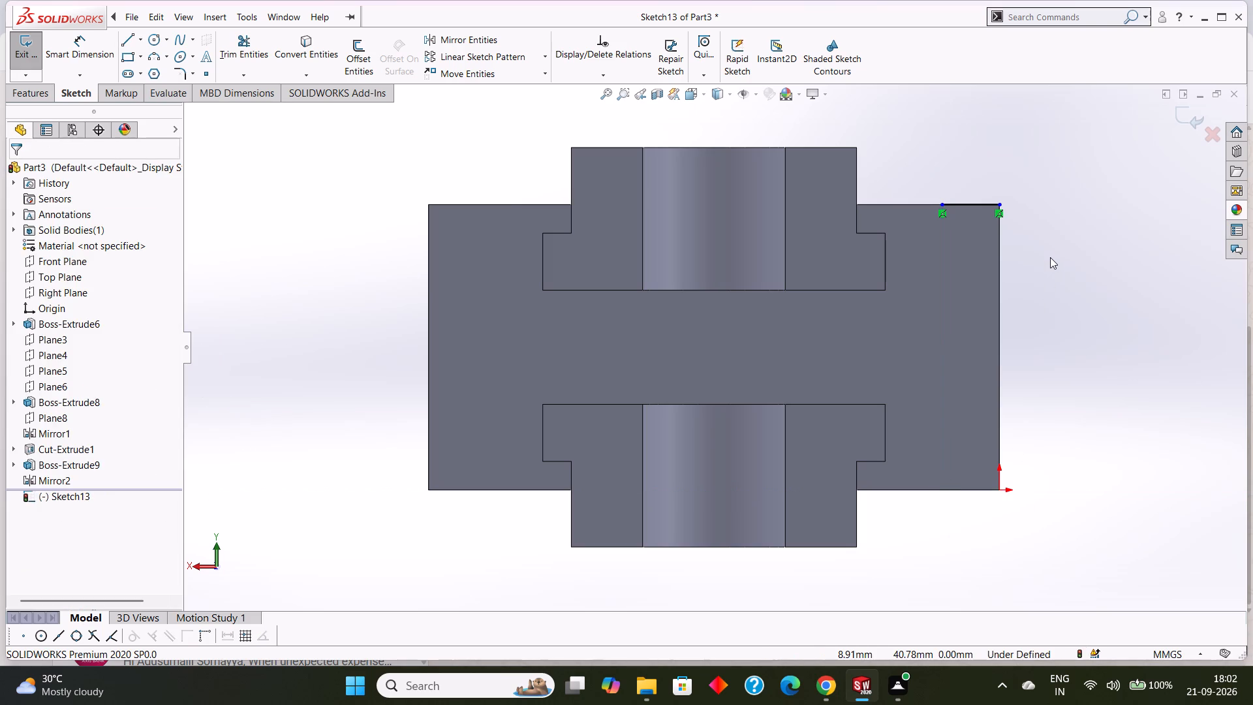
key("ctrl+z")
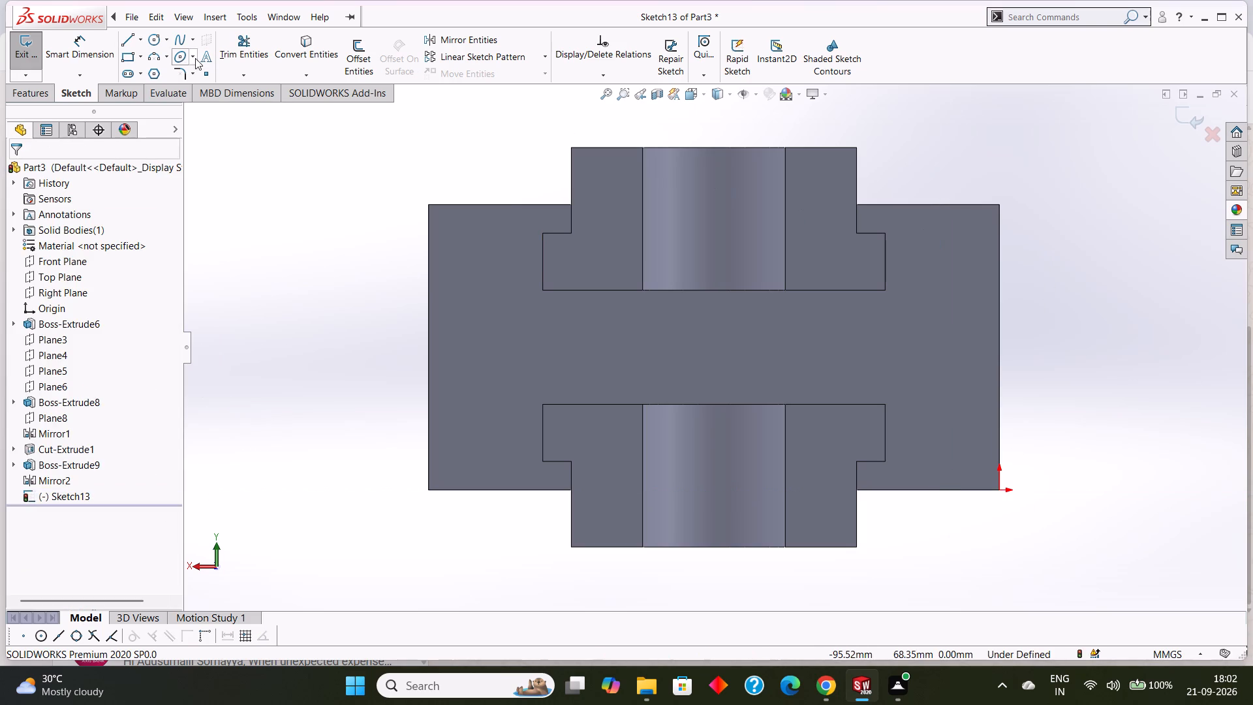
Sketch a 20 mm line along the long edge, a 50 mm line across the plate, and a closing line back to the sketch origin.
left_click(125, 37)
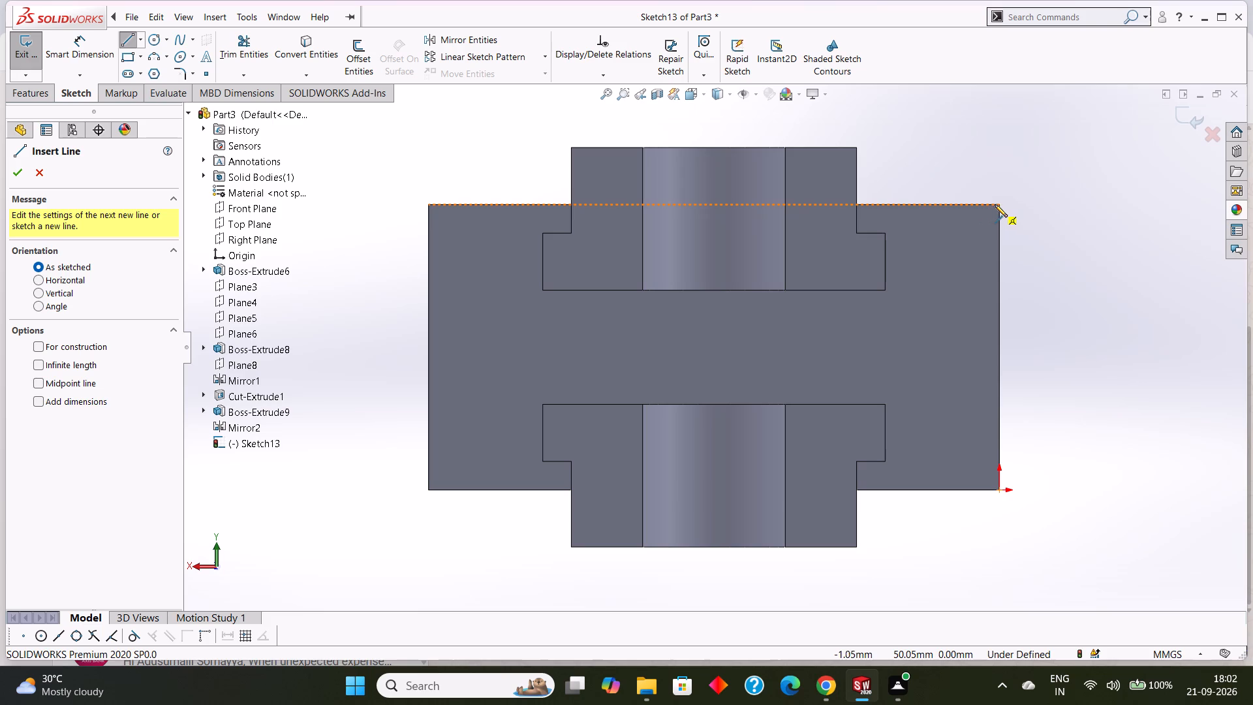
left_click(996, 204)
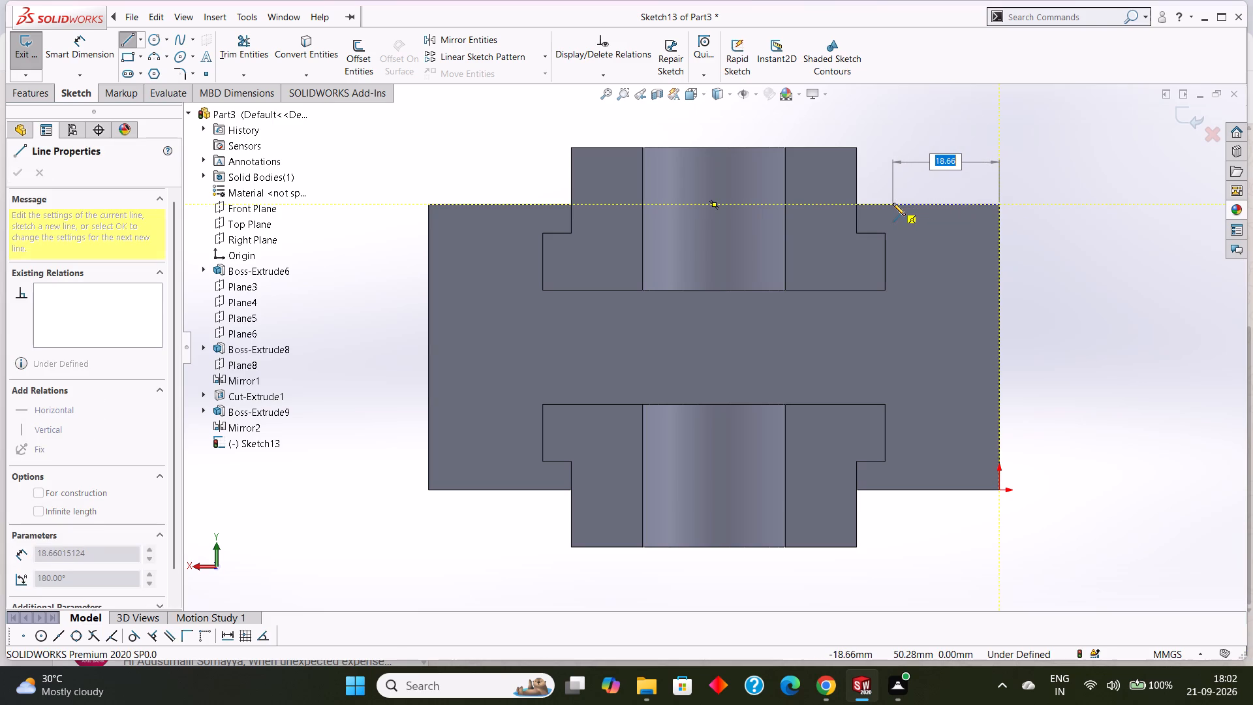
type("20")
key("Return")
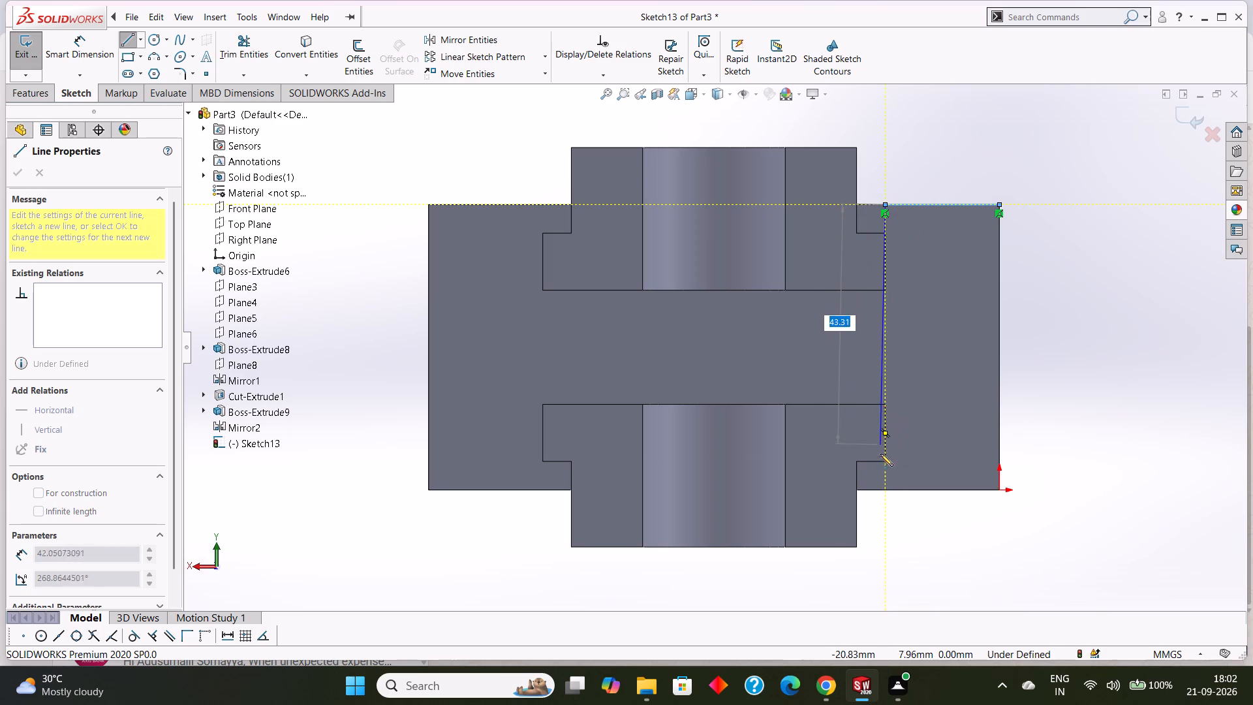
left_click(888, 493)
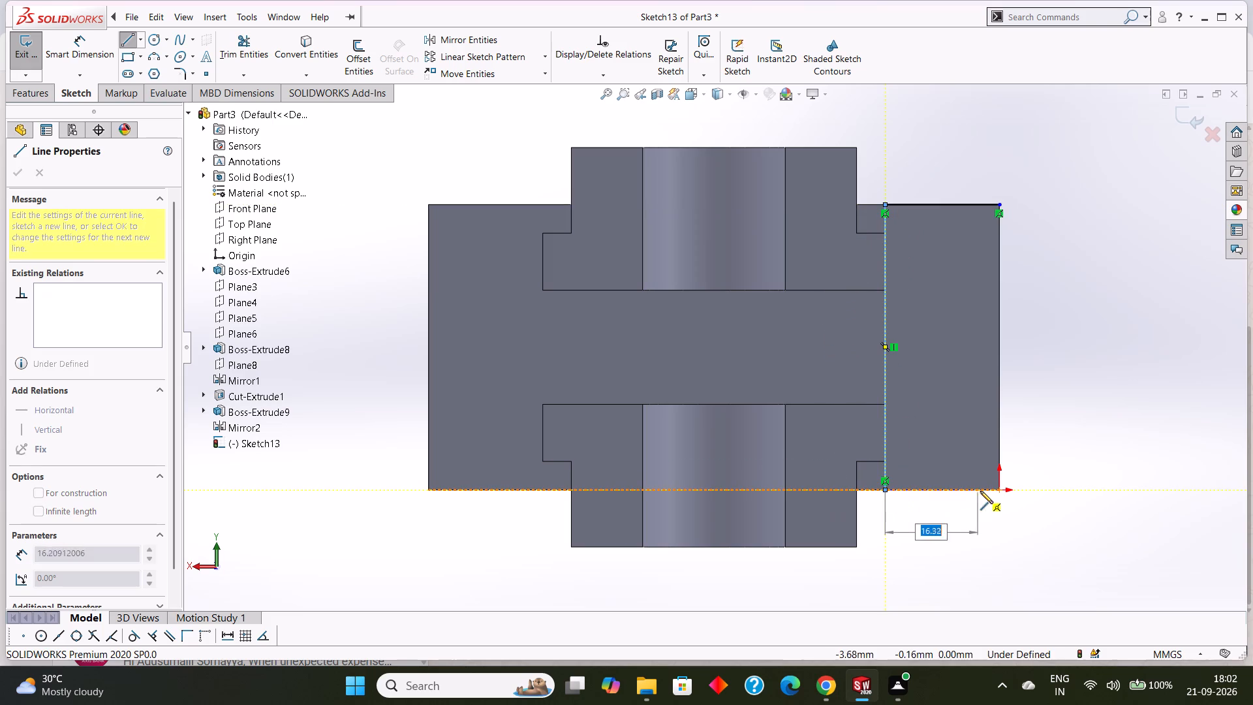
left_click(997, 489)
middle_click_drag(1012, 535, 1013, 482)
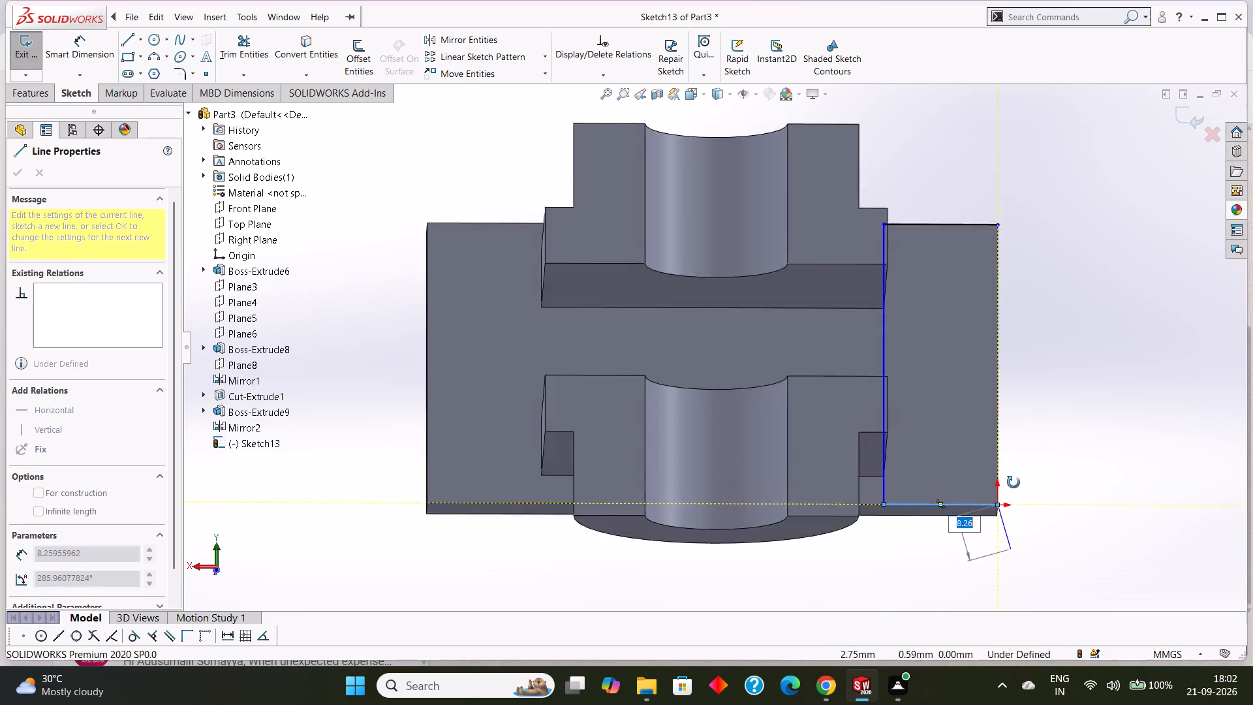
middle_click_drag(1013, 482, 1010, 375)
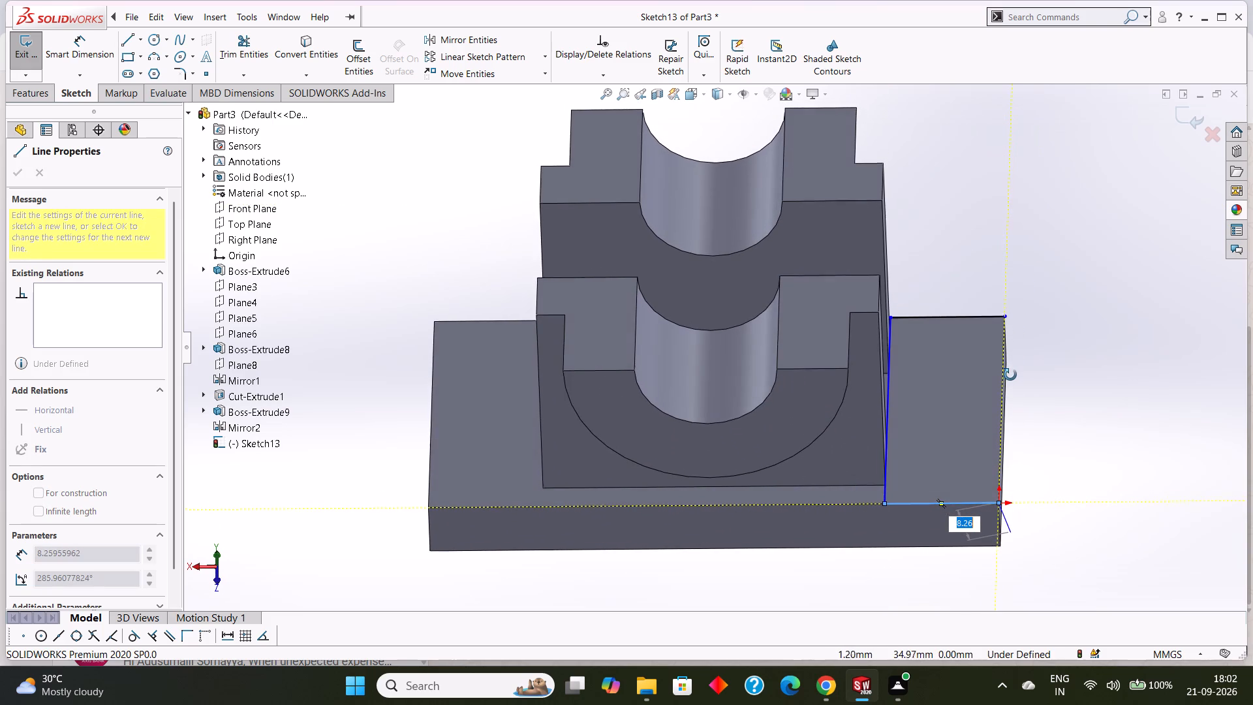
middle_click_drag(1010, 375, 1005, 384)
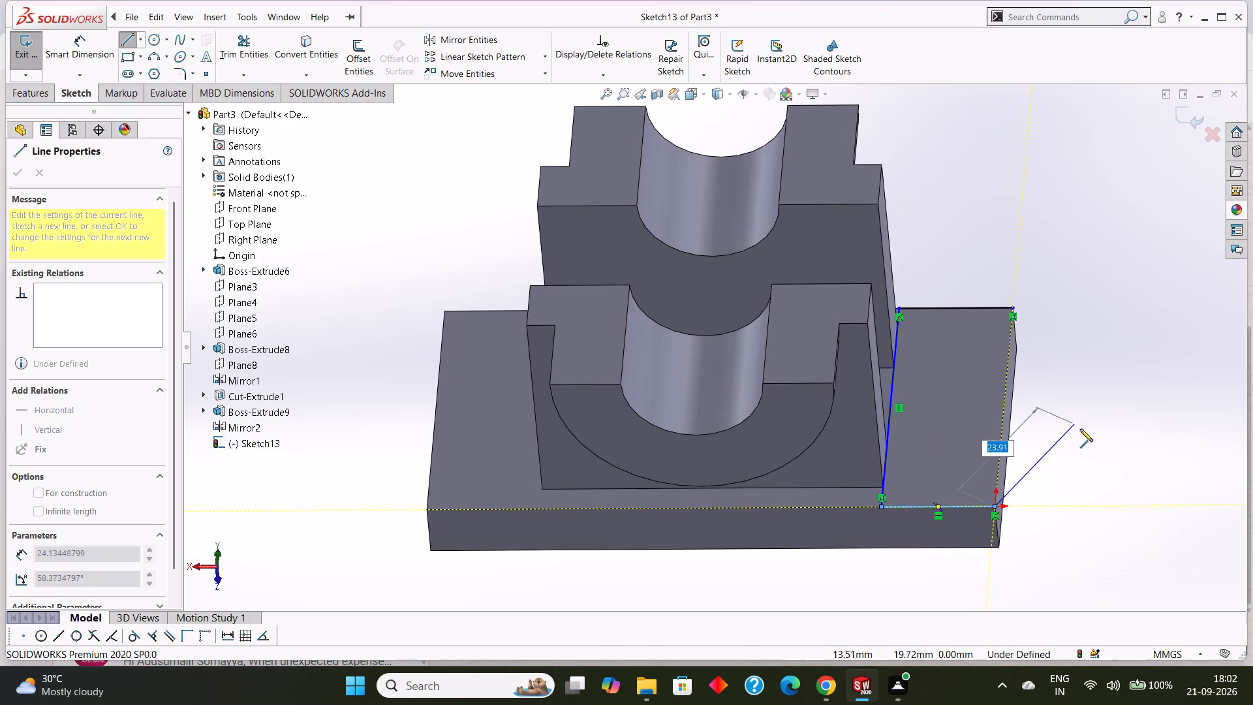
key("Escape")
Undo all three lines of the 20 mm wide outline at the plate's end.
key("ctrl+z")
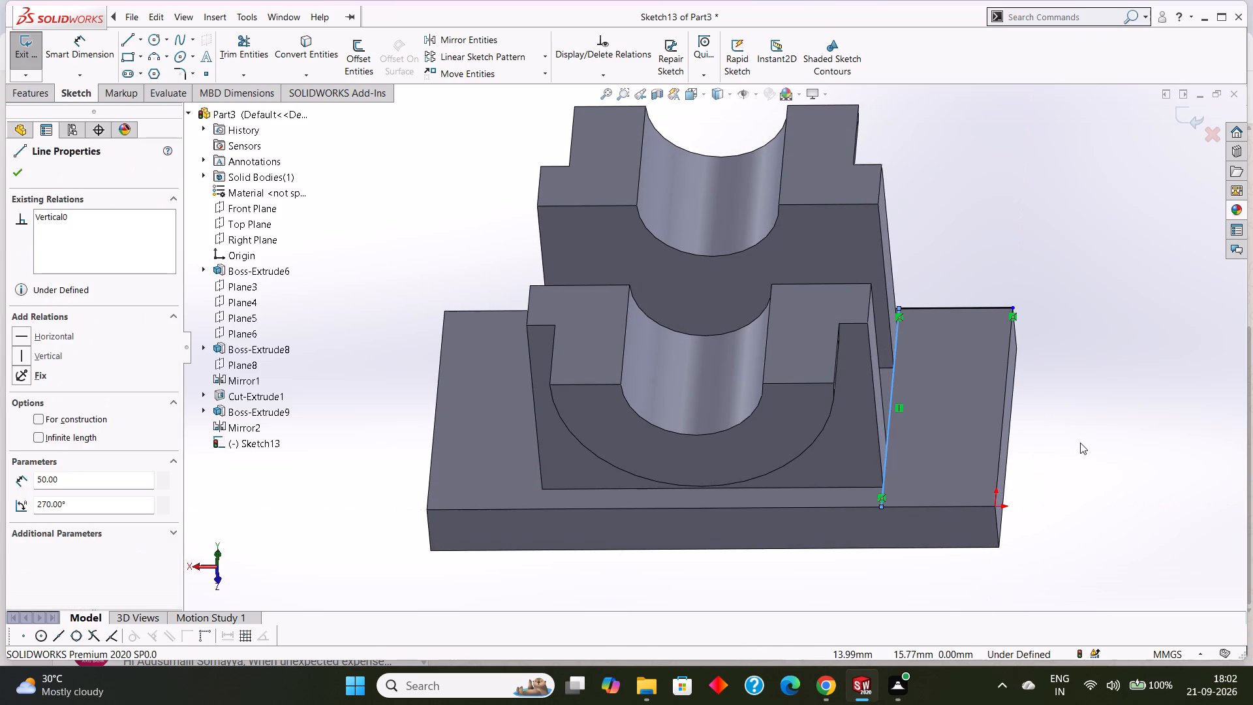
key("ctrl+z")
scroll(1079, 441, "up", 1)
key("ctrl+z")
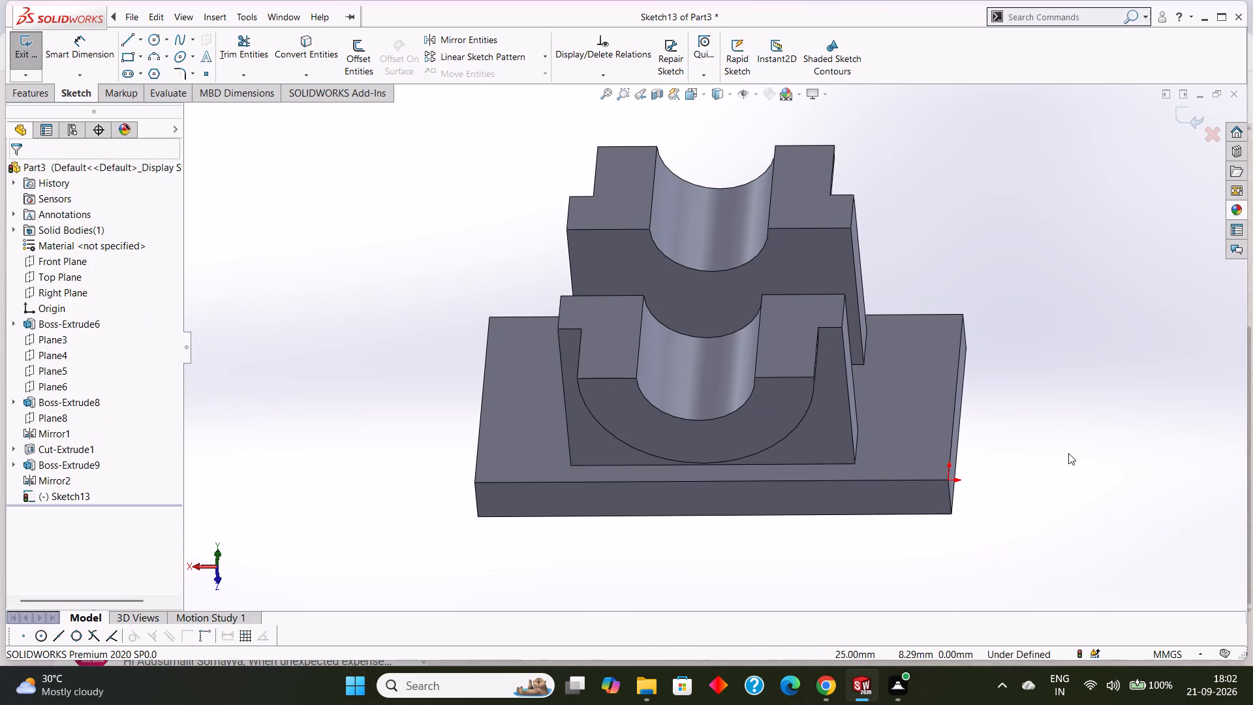
Draw a 15 mm line along the plate's long edge from the end corner across the width from the sketch origin.
middle_click_drag(1065, 458, 1070, 467)
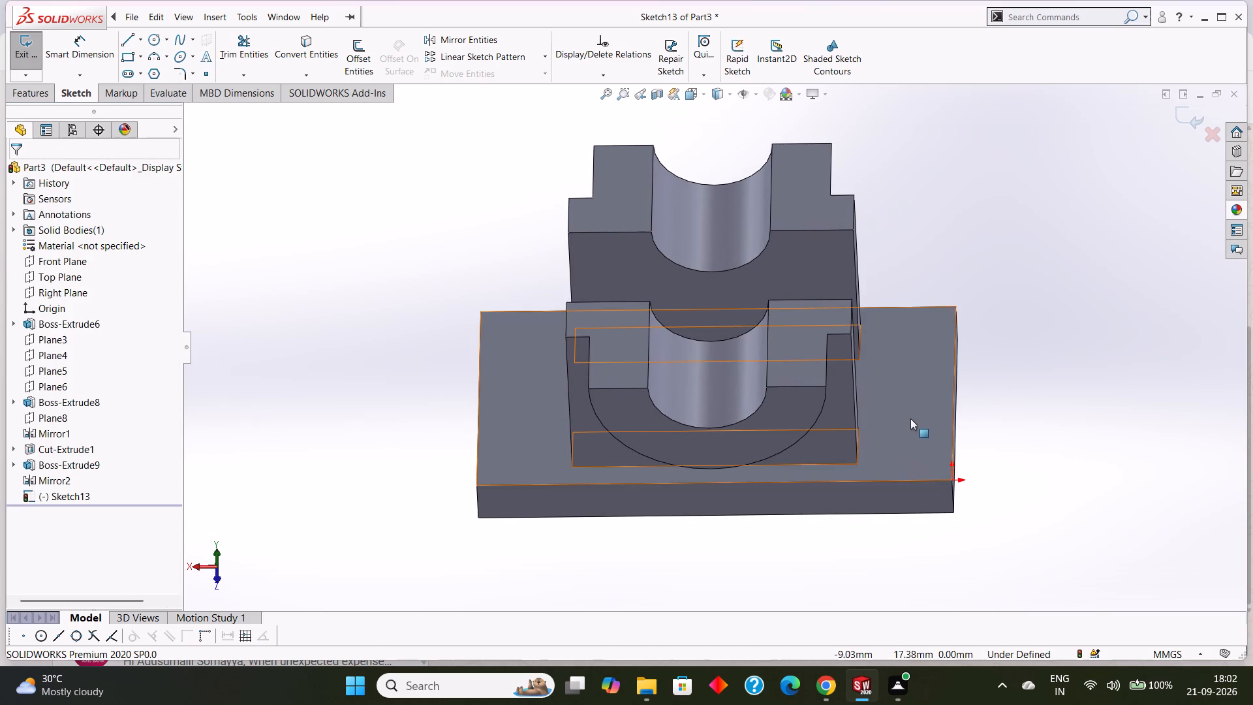
scroll(909, 376, "down", 1)
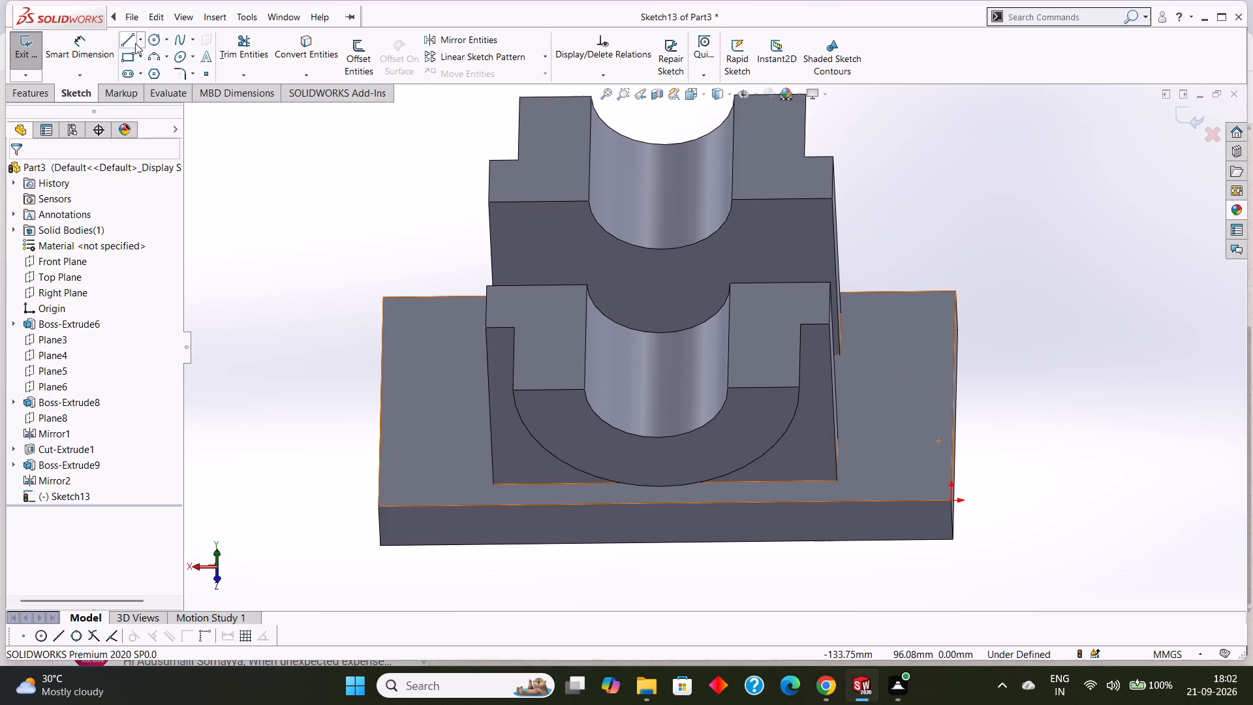
left_click(129, 39)
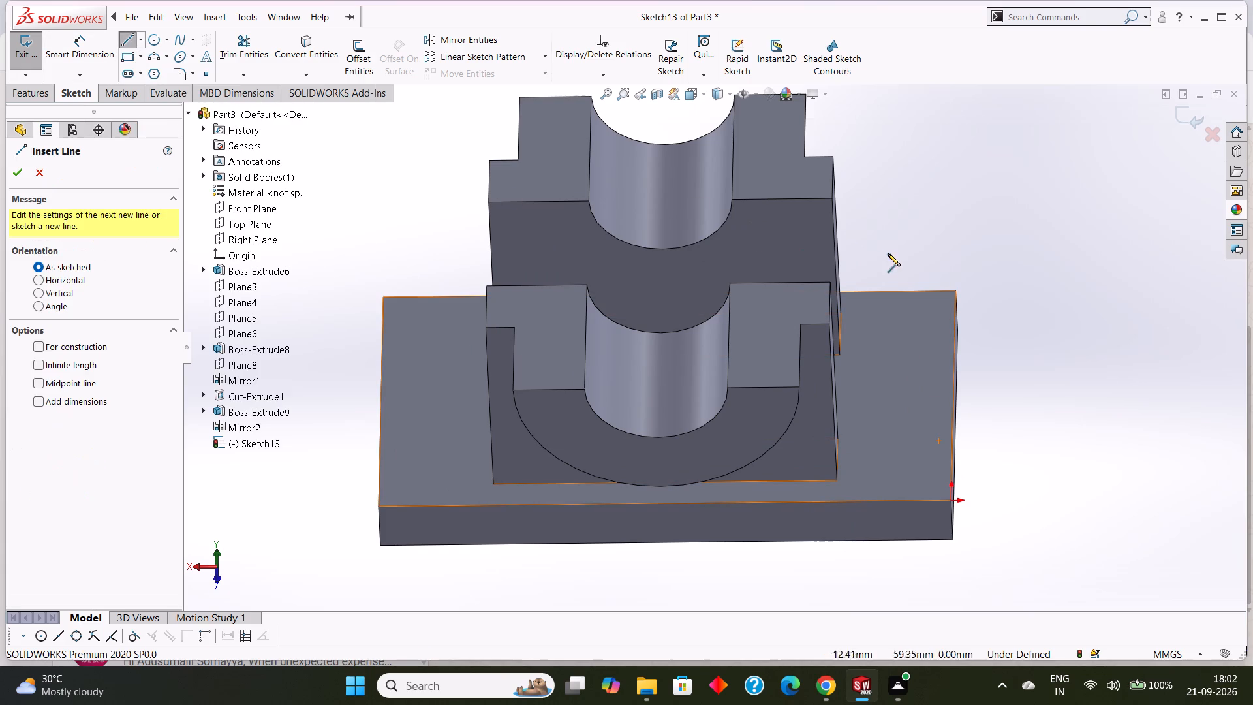
left_click(955, 291)
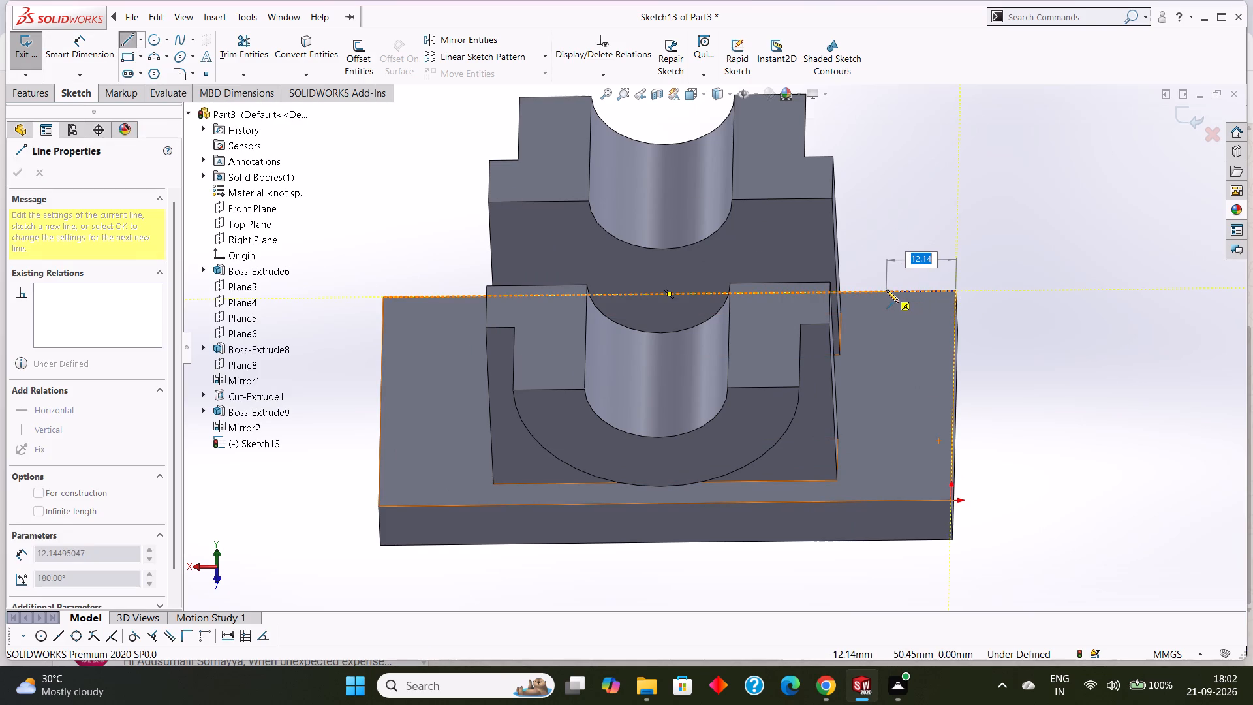
type("15")
key("Return")
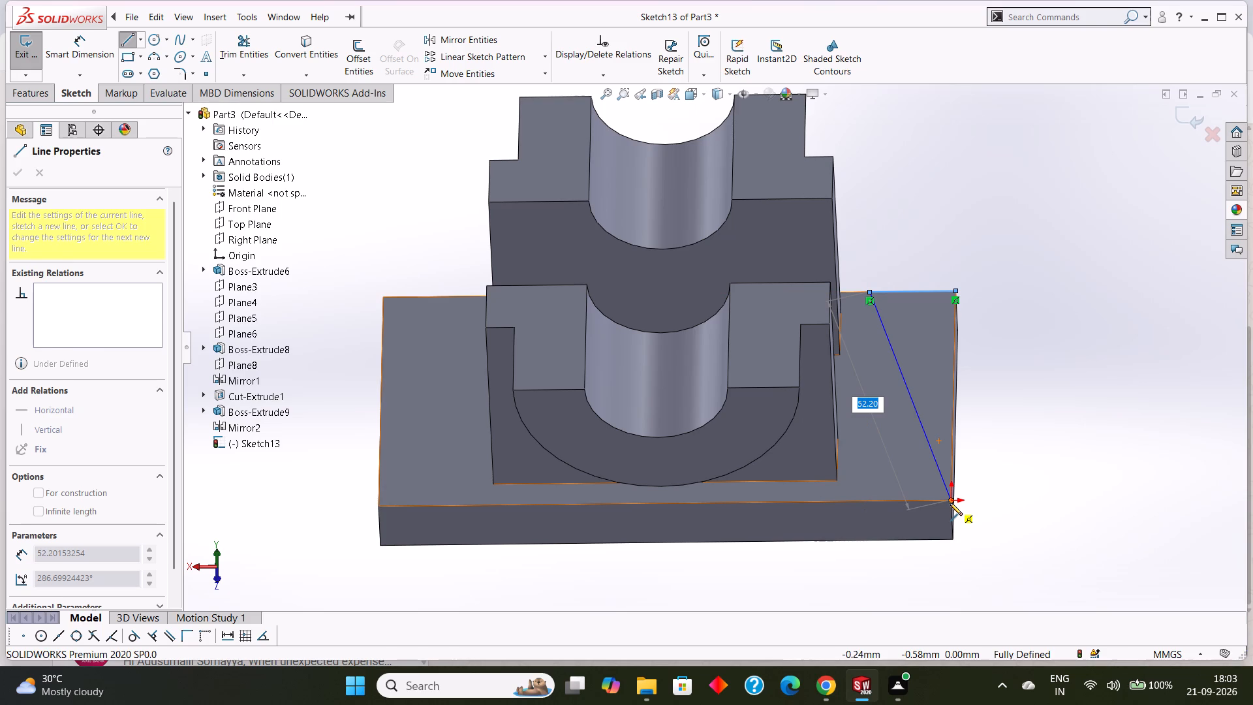
key("Escape")
scroll(1007, 443, "down", 1)
middle_click_drag(1008, 443, 1013, 412)
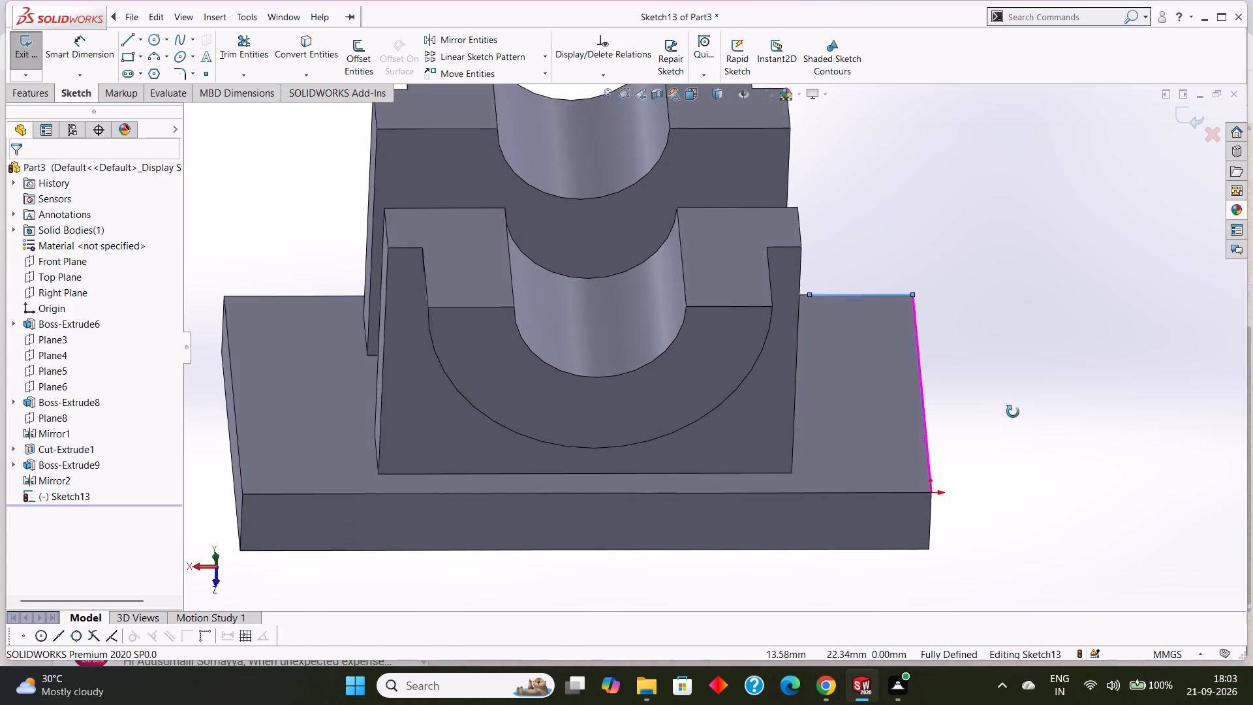
middle_click_drag(1013, 412, 1000, 419)
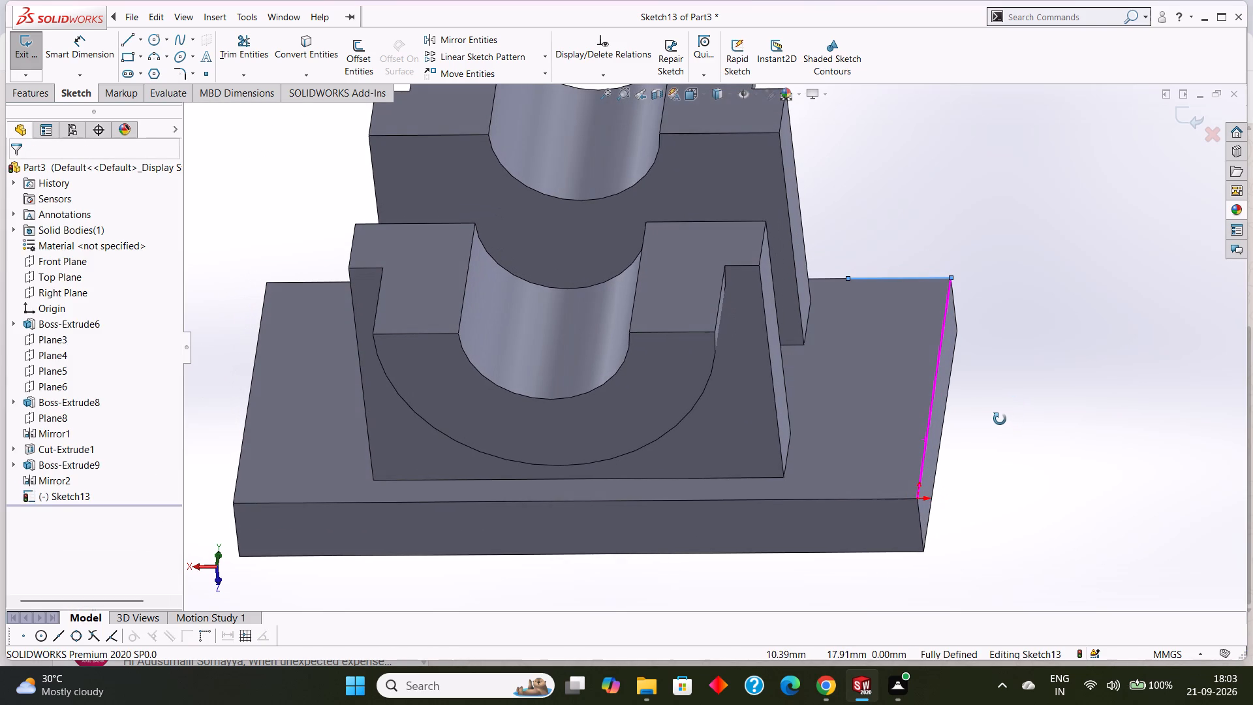
middle_click_drag(1000, 419, 998, 418)
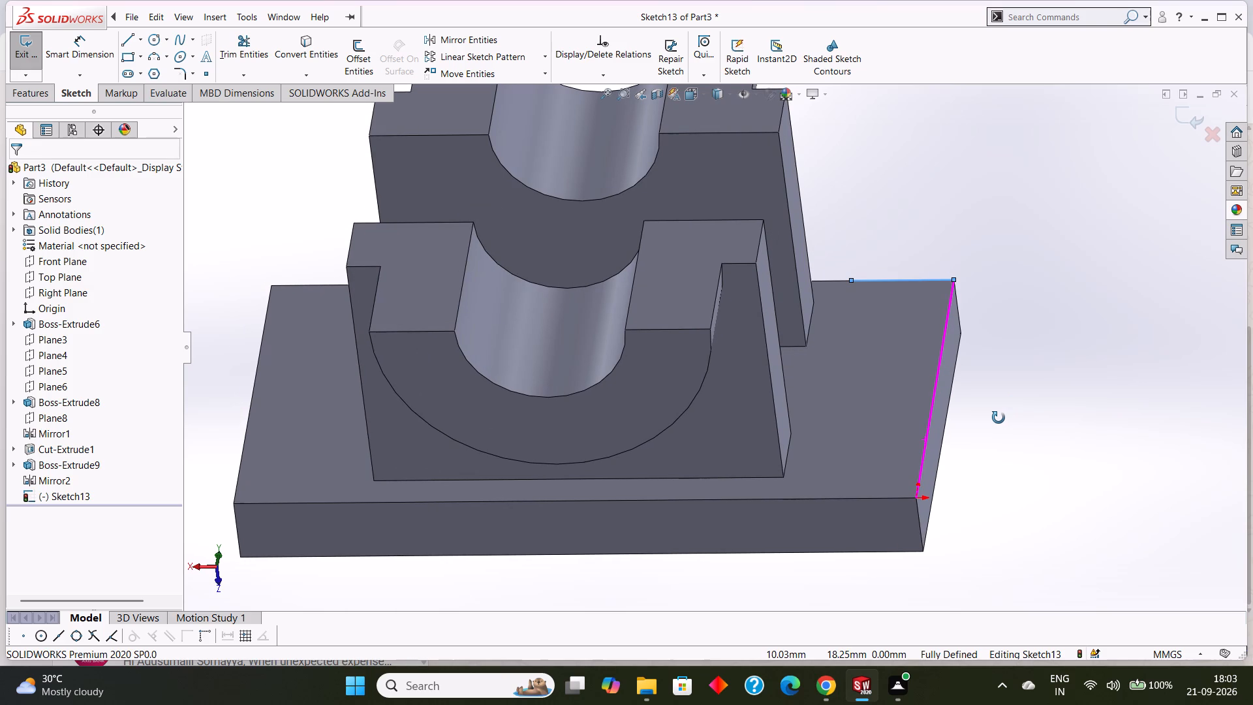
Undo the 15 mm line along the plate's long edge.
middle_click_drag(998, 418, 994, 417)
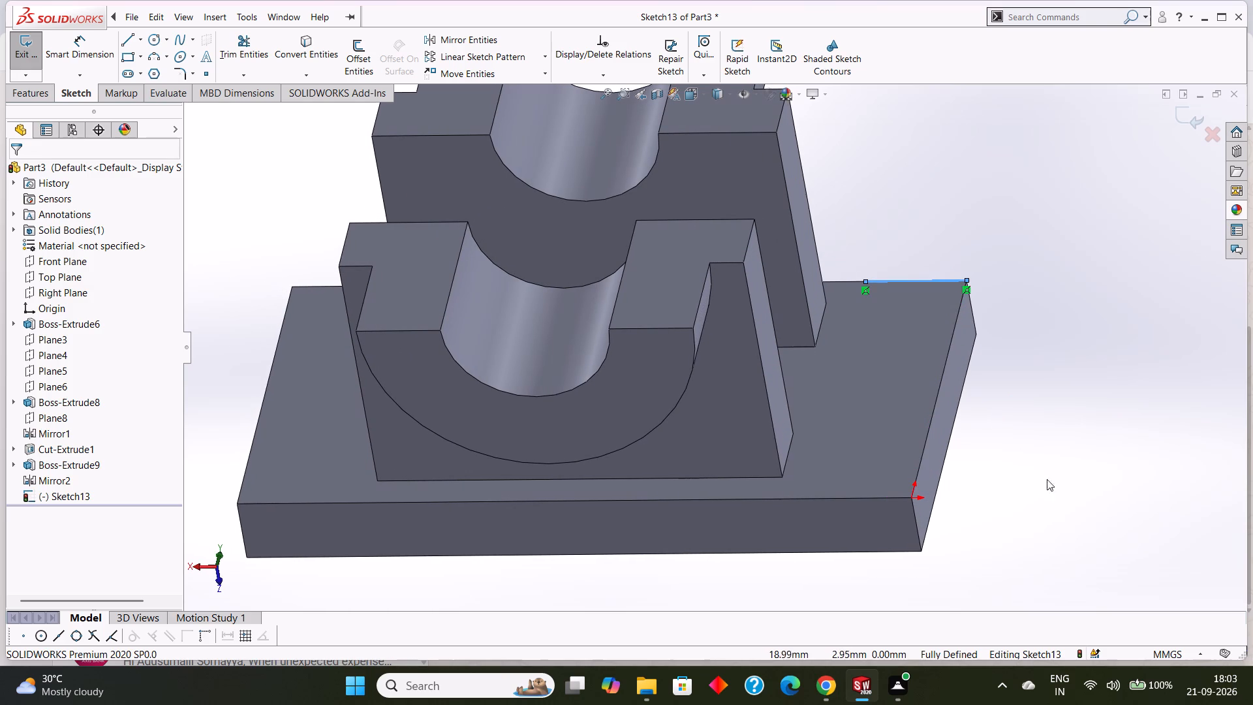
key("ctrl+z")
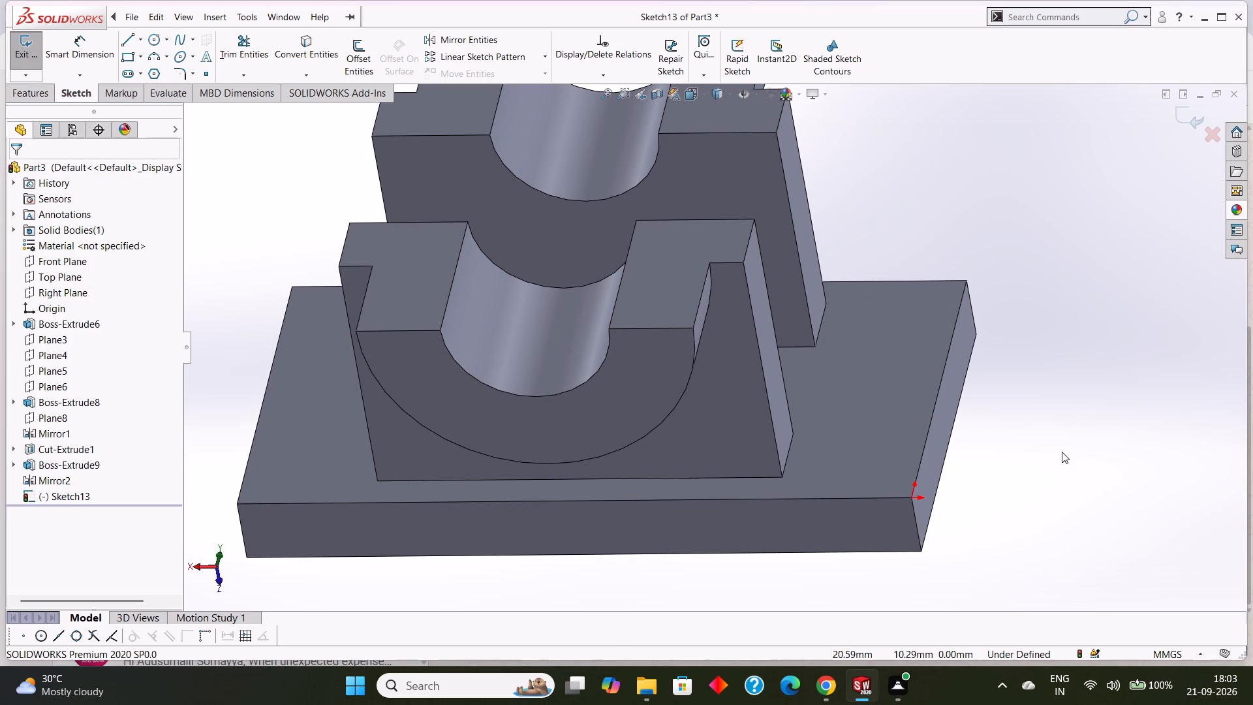
Examine the plate's end and the walls from several angles before sketching again.
middle_click_drag(1062, 452, 1089, 446)
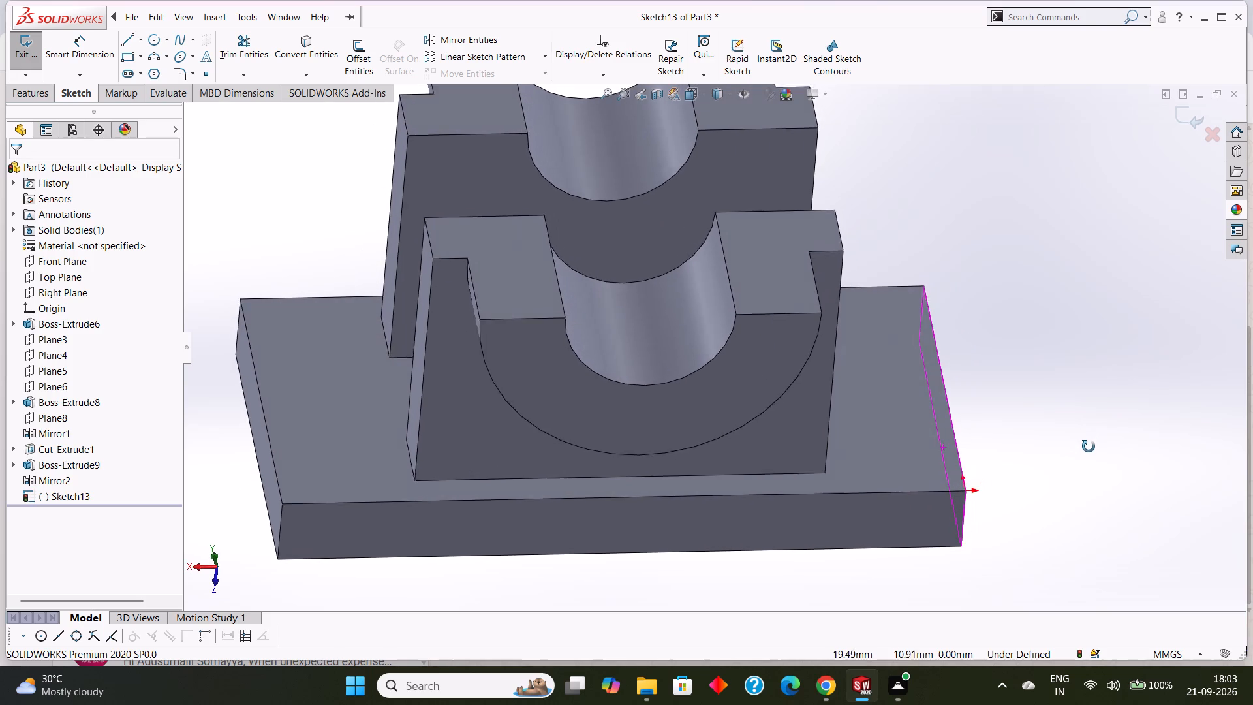
middle_click_drag(1089, 446, 1096, 465)
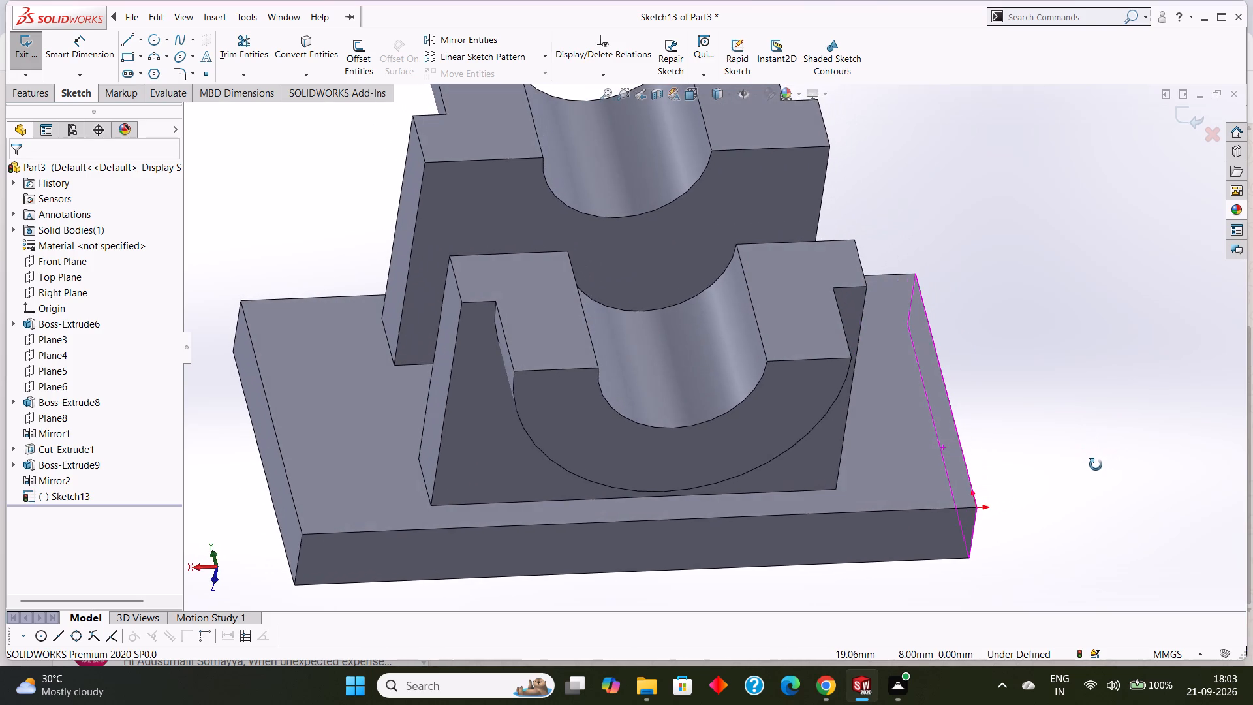
middle_click_drag(1096, 465, 1080, 444)
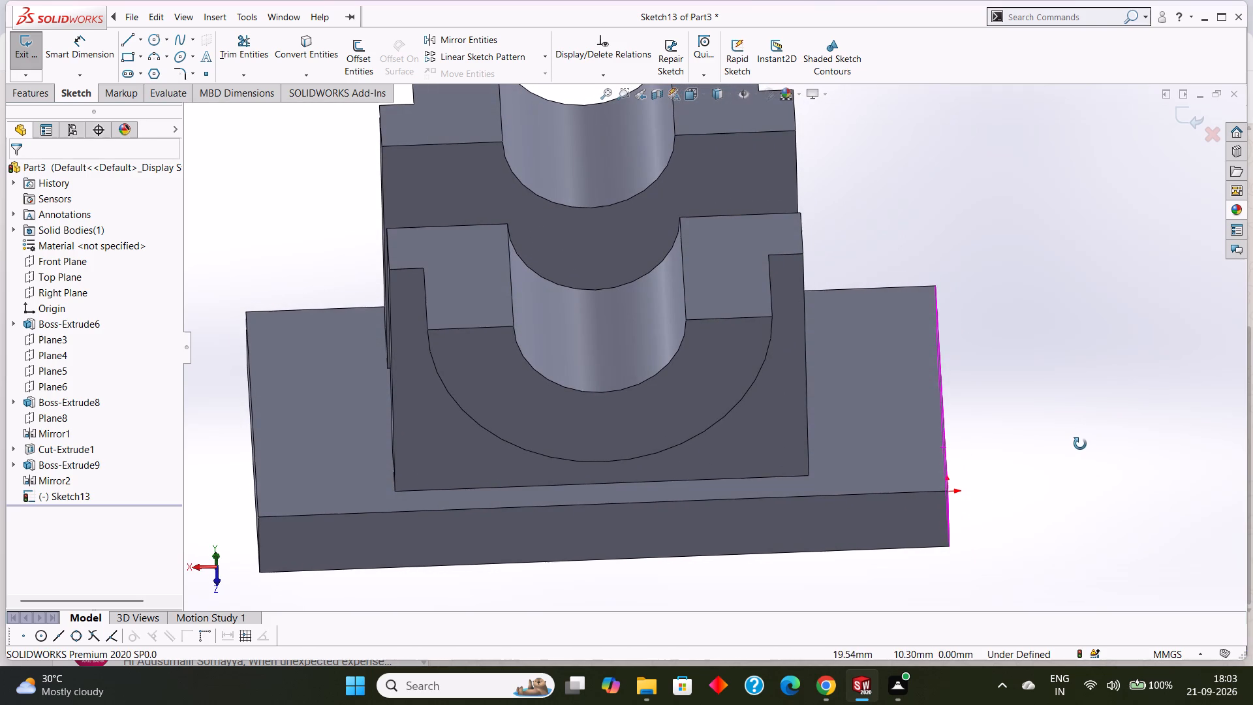
middle_click_drag(1080, 444, 1079, 451)
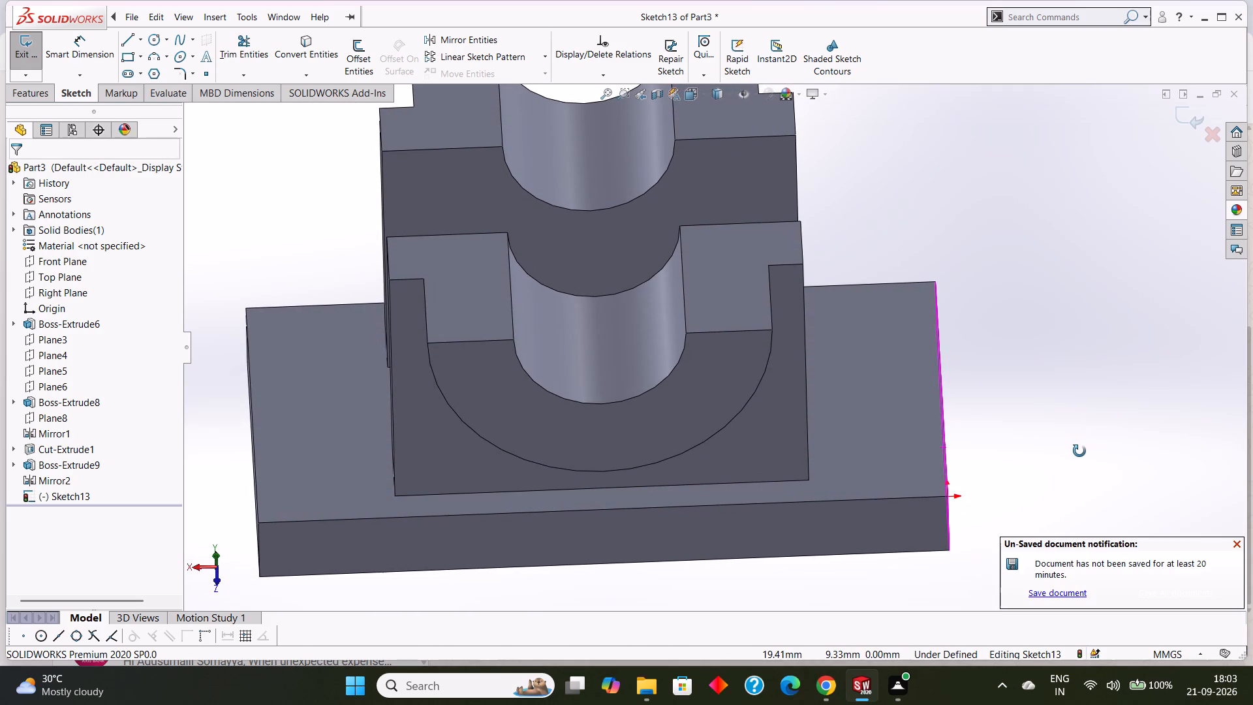
middle_click_drag(1079, 451, 1072, 461)
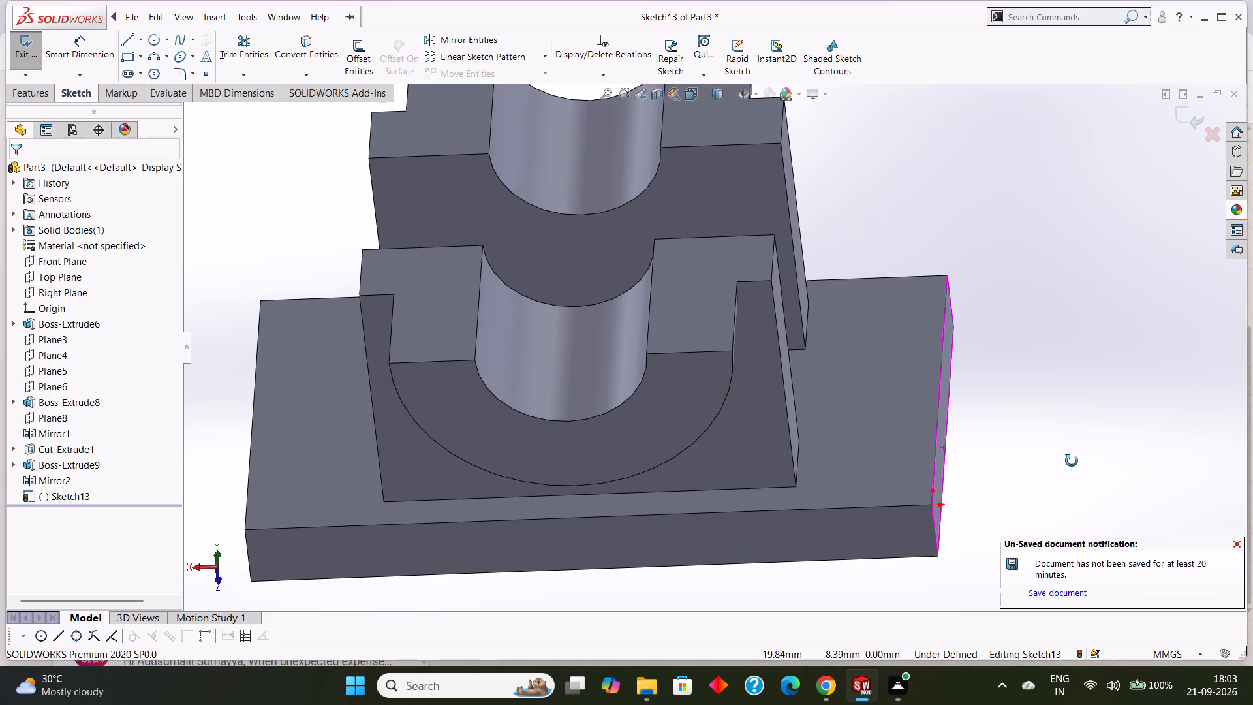
middle_click_drag(1072, 461, 1071, 463)
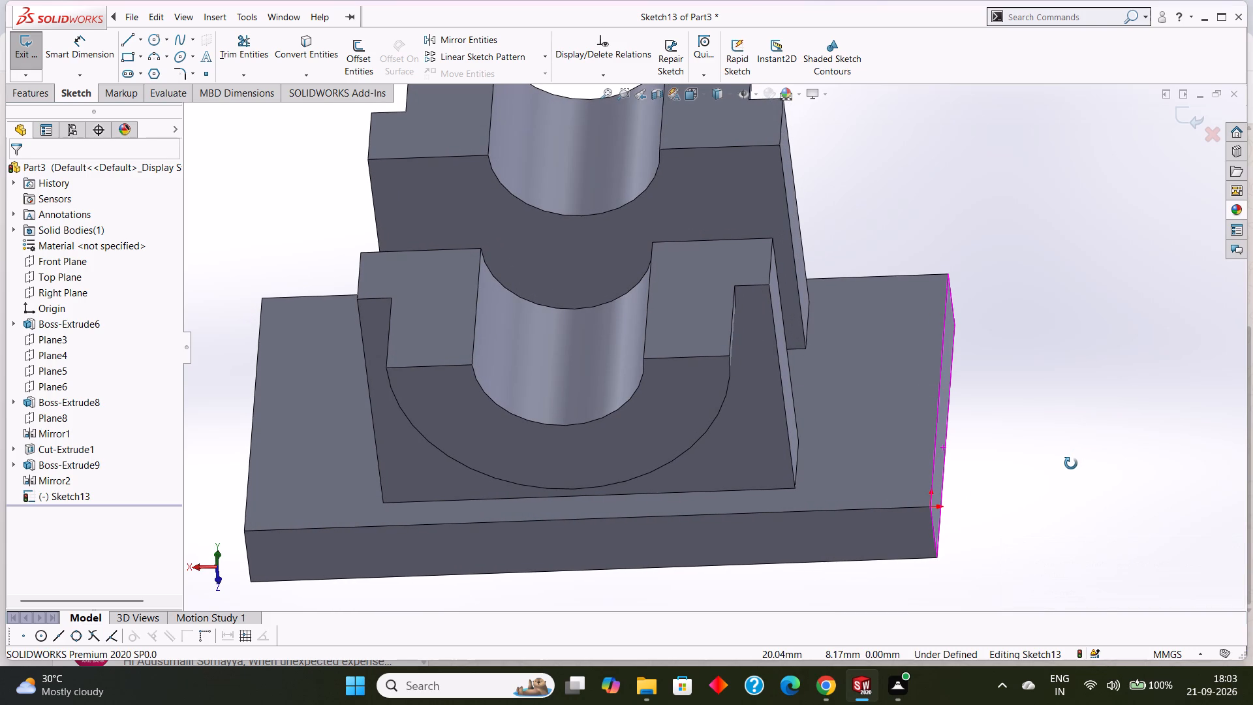
middle_click_drag(1071, 463, 1091, 382)
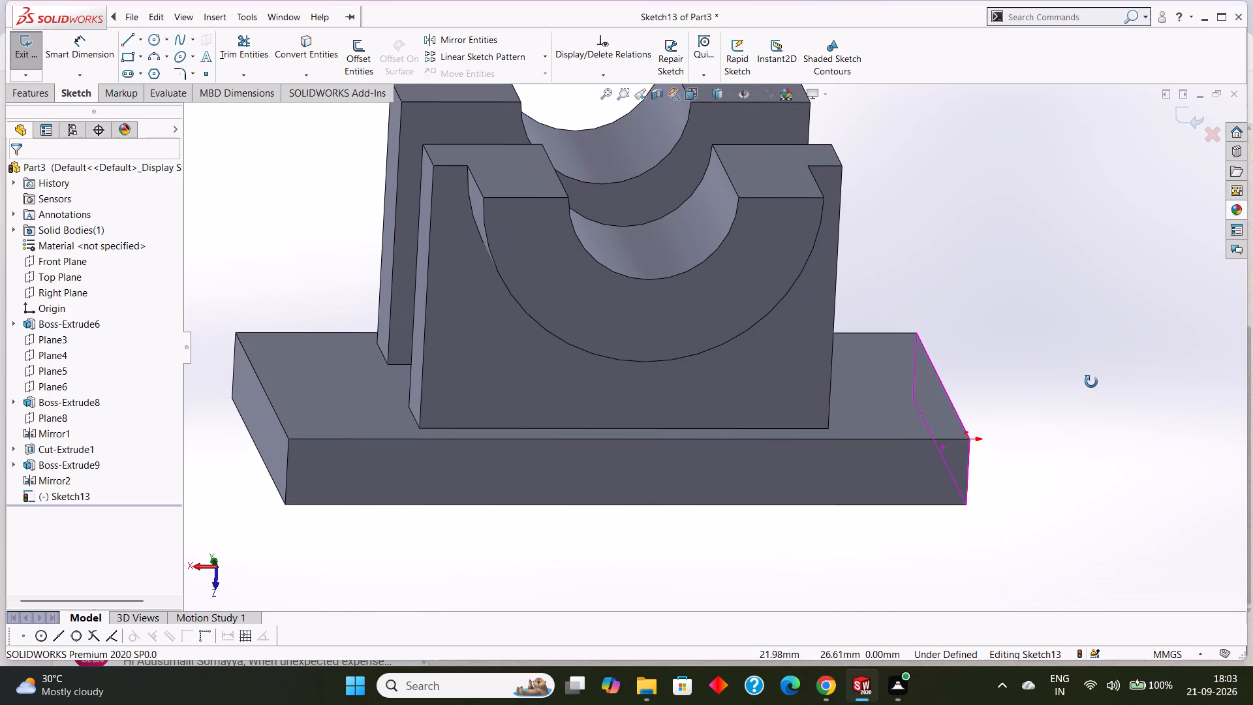
middle_click_drag(1091, 382, 1072, 426)
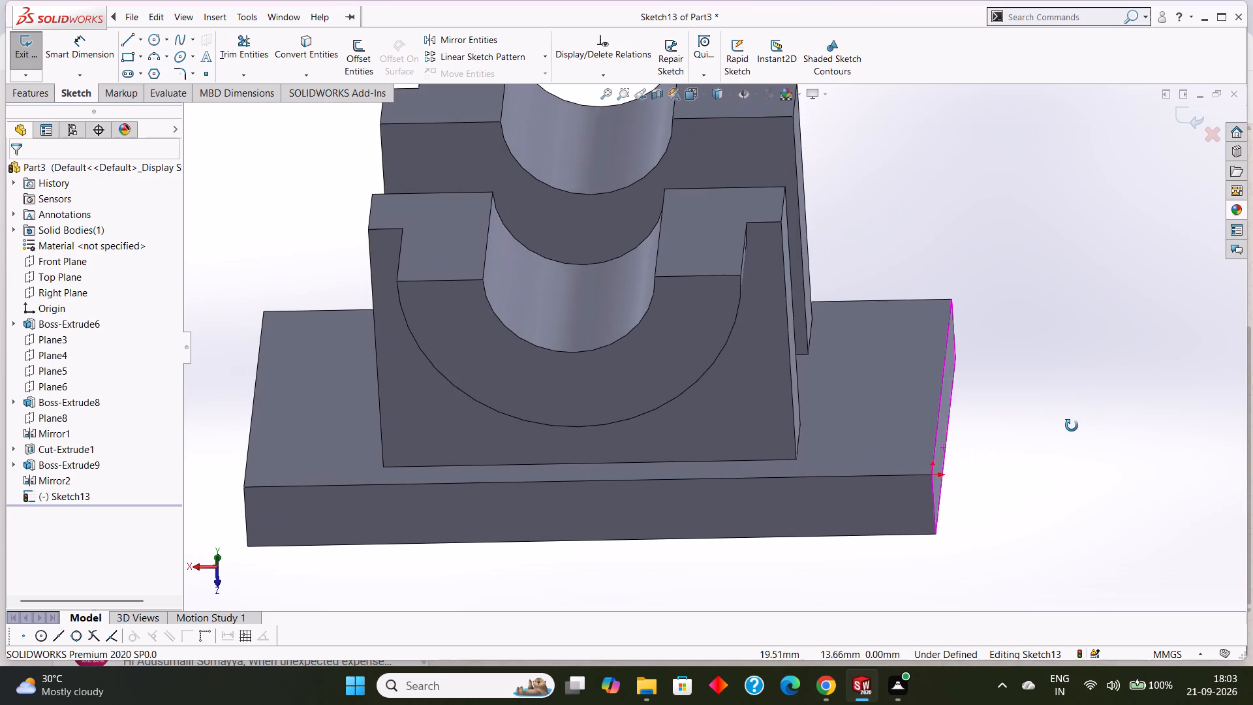
middle_click_drag(1072, 426, 1070, 430)
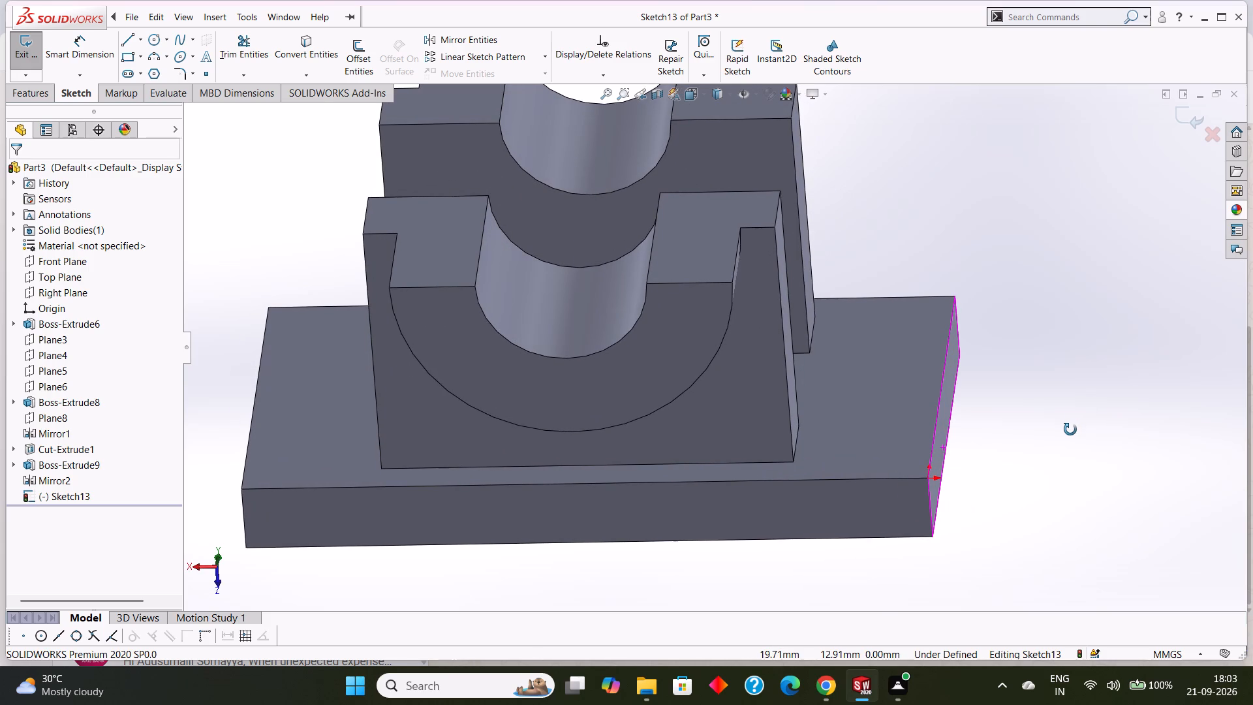
middle_click_drag(1070, 430, 1072, 431)
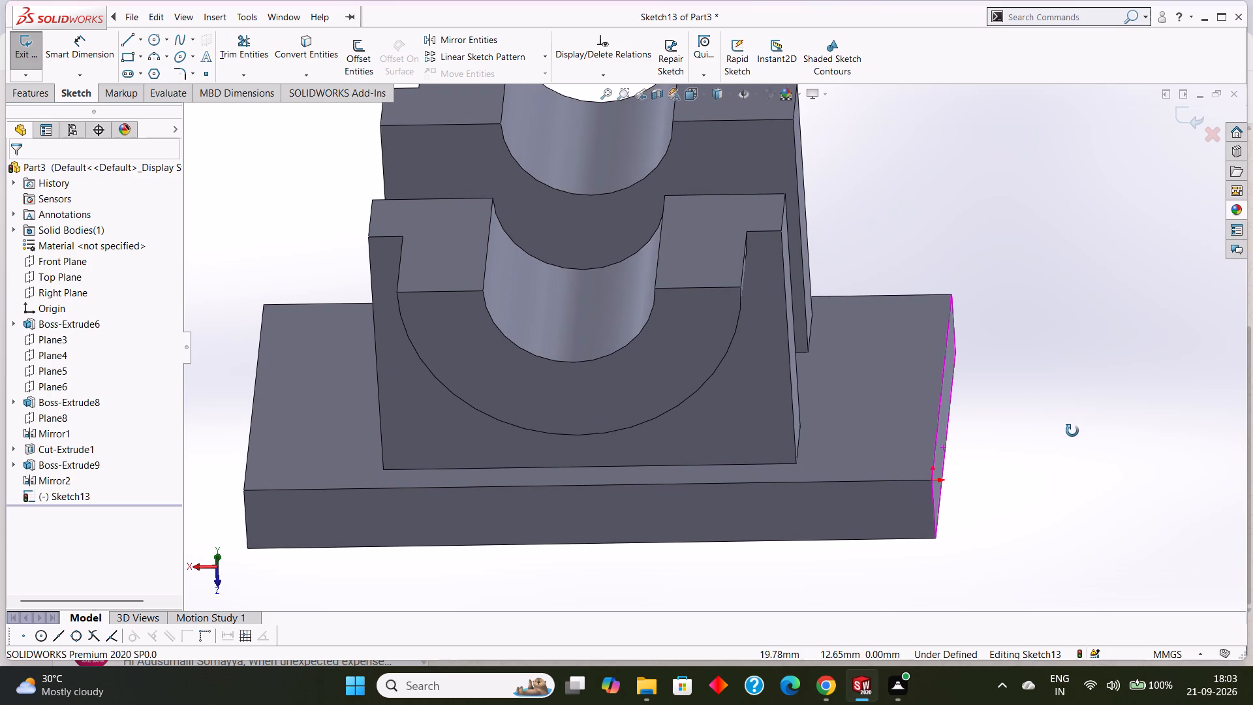
middle_click_drag(1072, 431, 1074, 426)
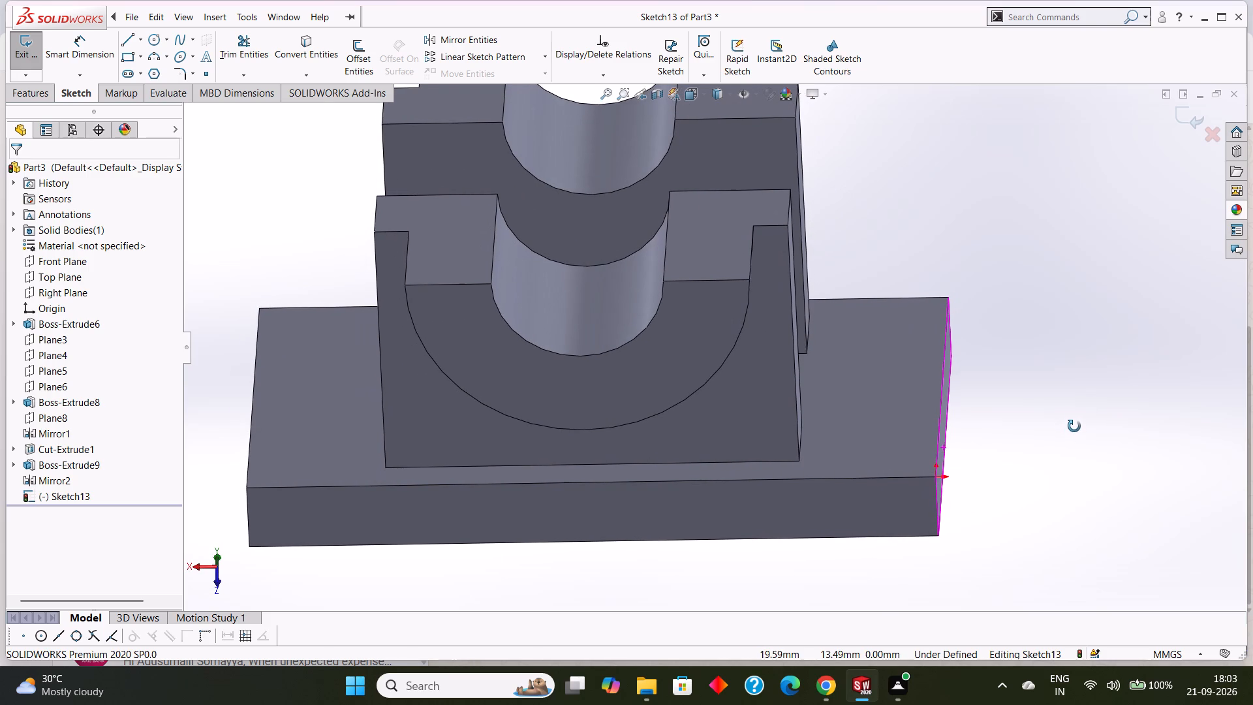
middle_click_drag(1074, 426, 1074, 429)
Sketch a closed triangle at the plate end away from the origin: 10 mm along the back edge, a diagonal to the front corner, and the end edge.
scroll(448, 324, "down", 1)
middle_click_drag(294, 206, 315, 262)
scroll(315, 260, "up", 3)
middle_click_drag(453, 326, 439, 311)
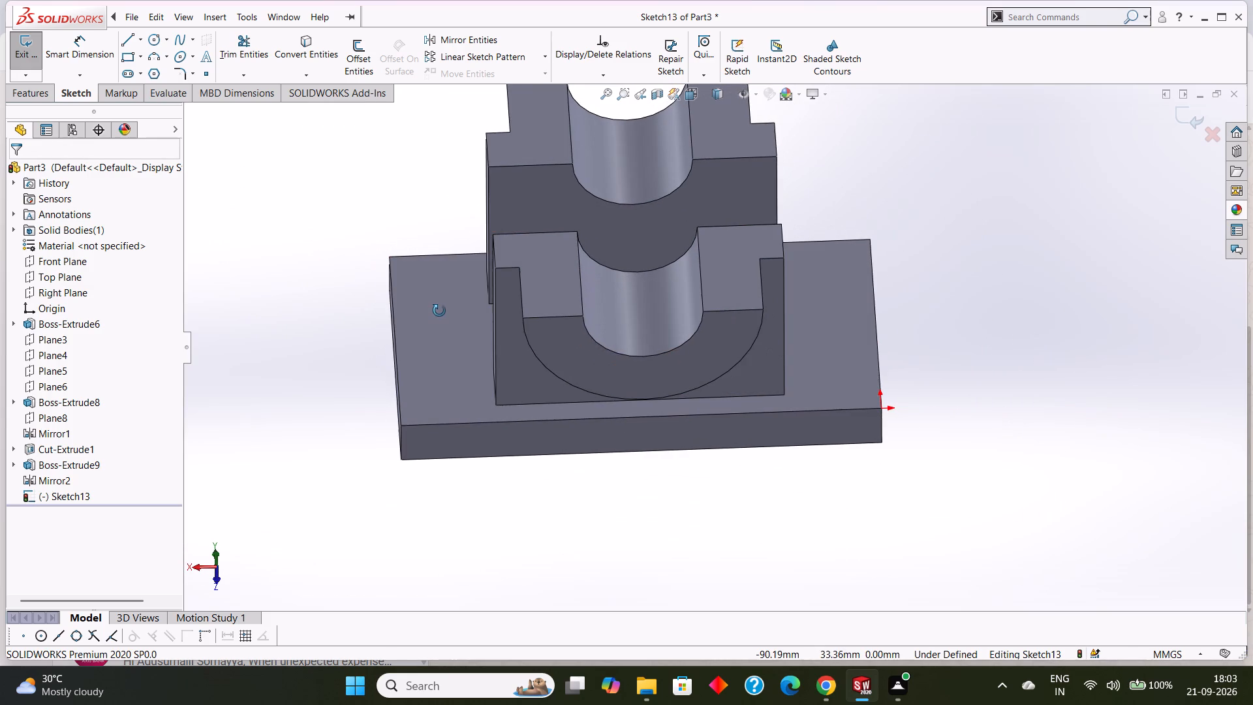
middle_click_drag(439, 311, 439, 310)
left_click(125, 29)
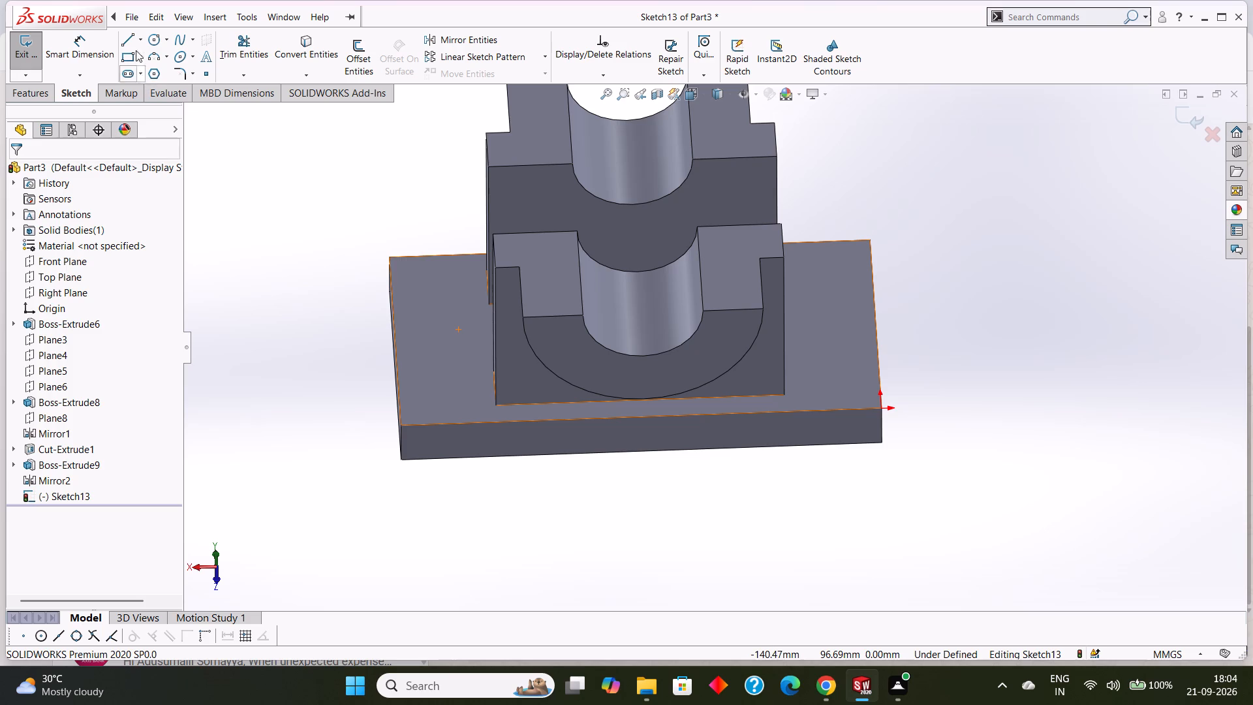
left_click(129, 37)
scroll(376, 146, "down", 2)
scroll(498, 286, "down", 1)
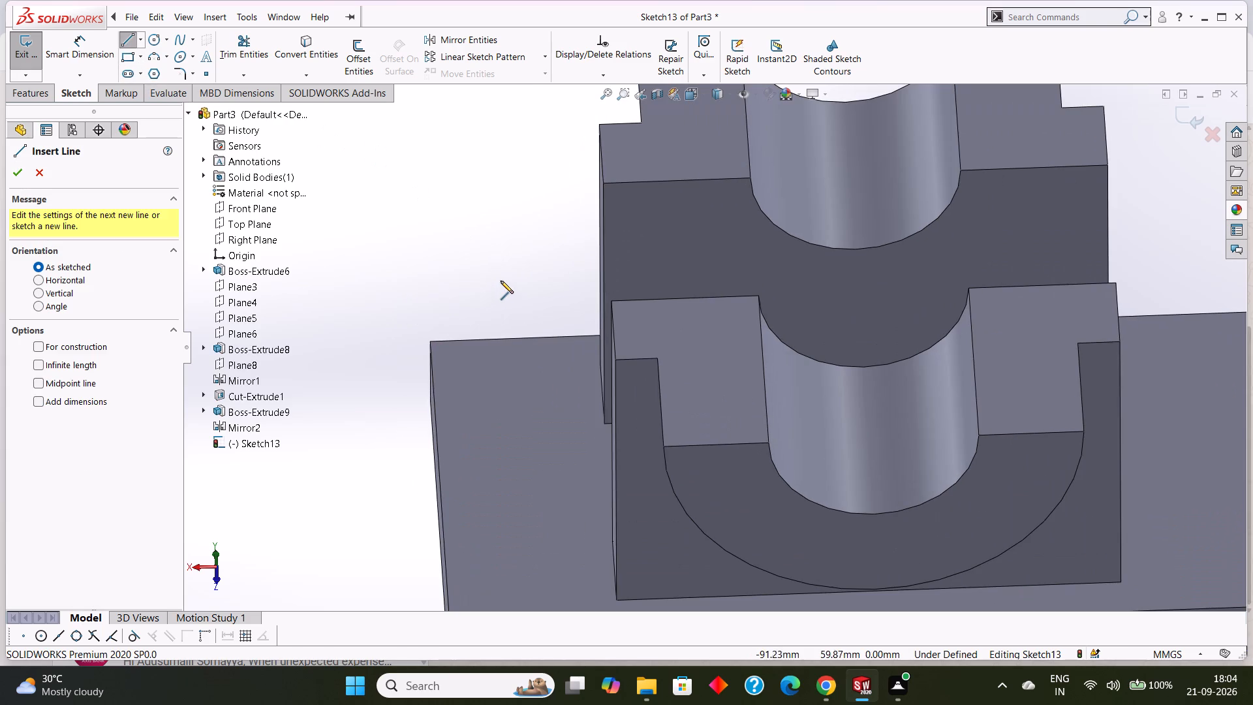
left_click(429, 339)
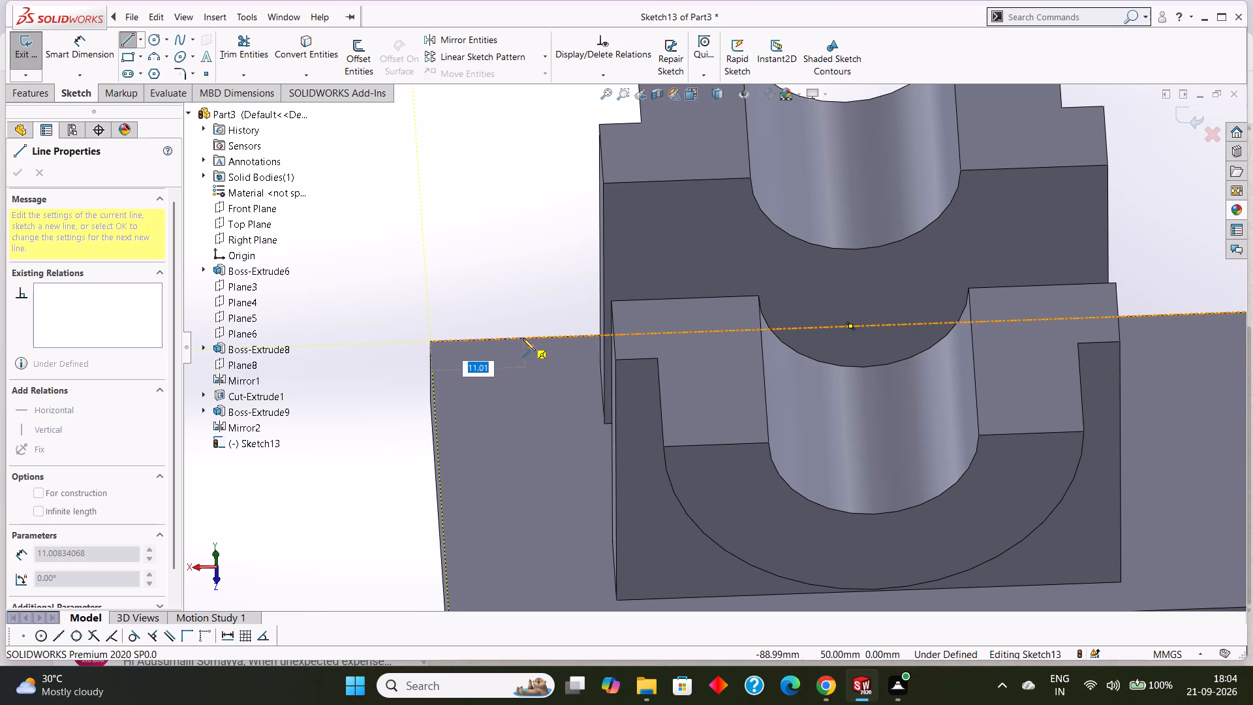
type("10")
key("Return")
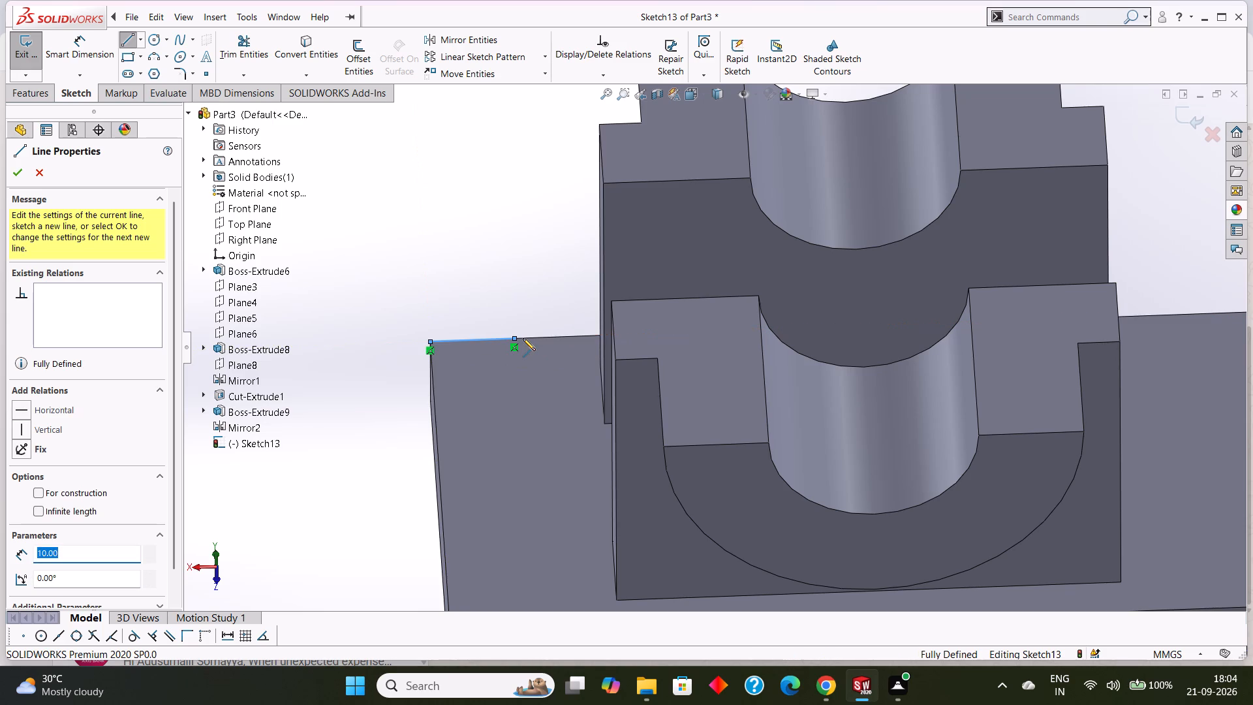
scroll(523, 338, "down", 3)
scroll(523, 338, "up", 4)
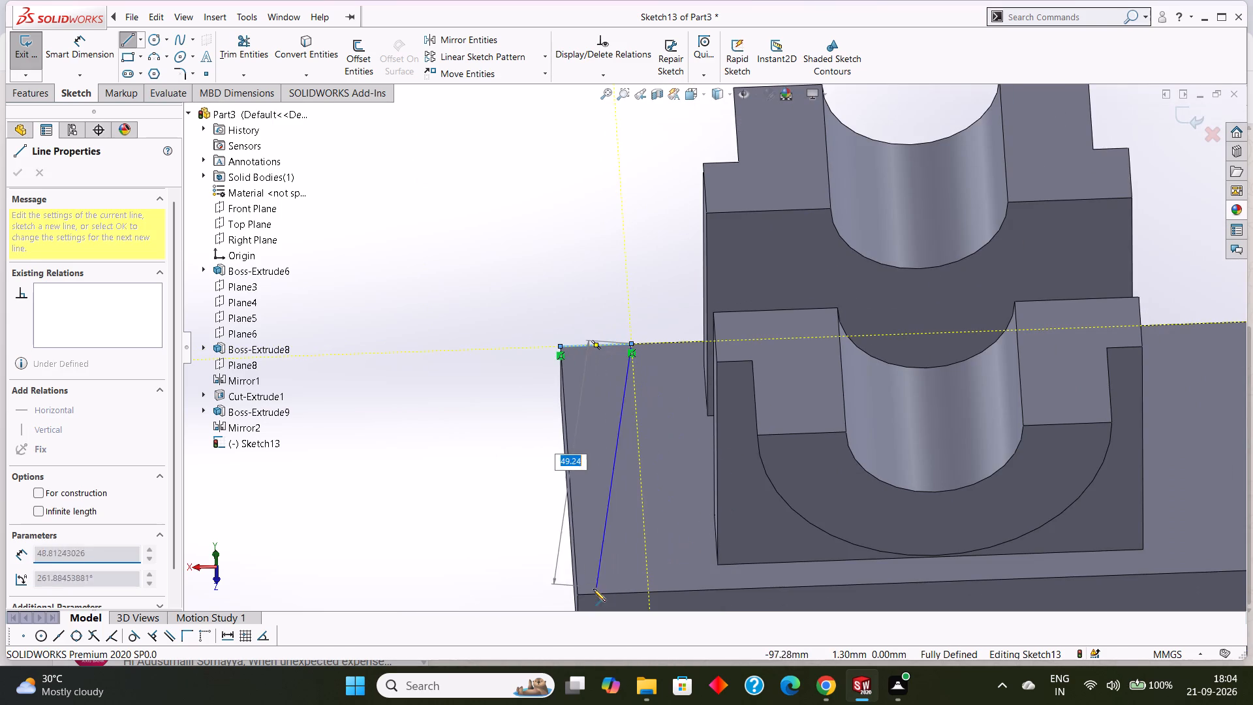
left_click(581, 597)
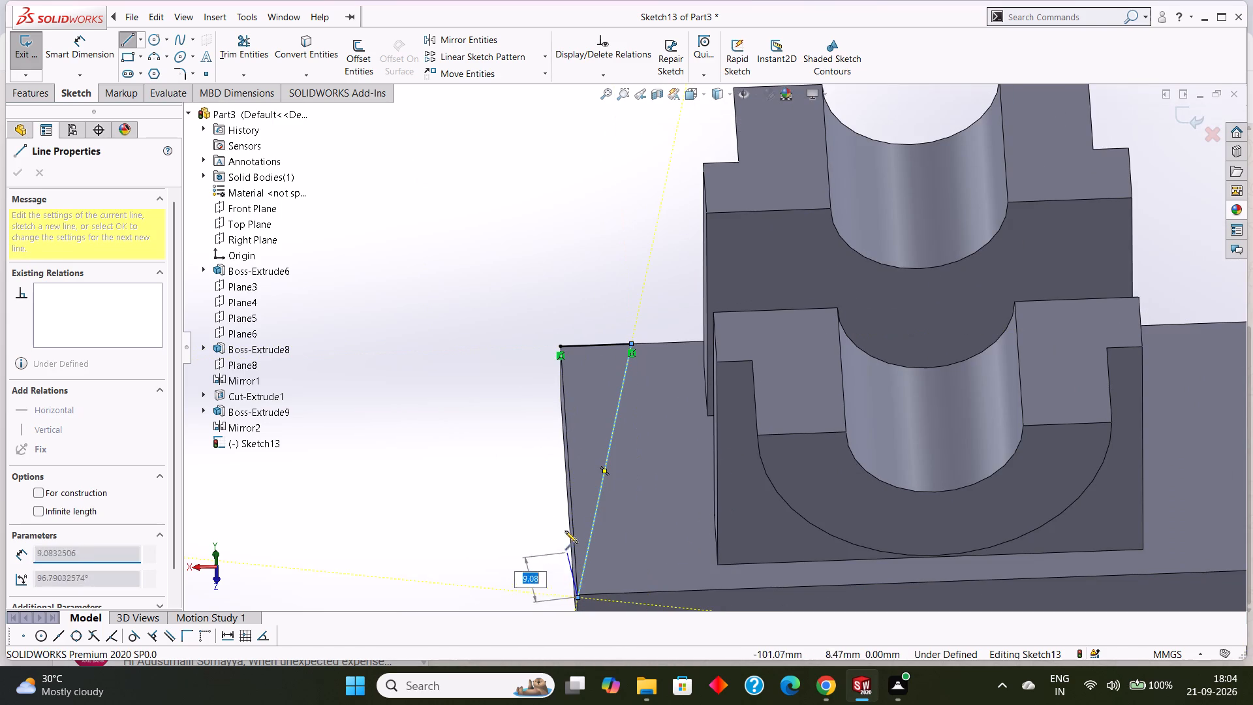
left_click(561, 348)
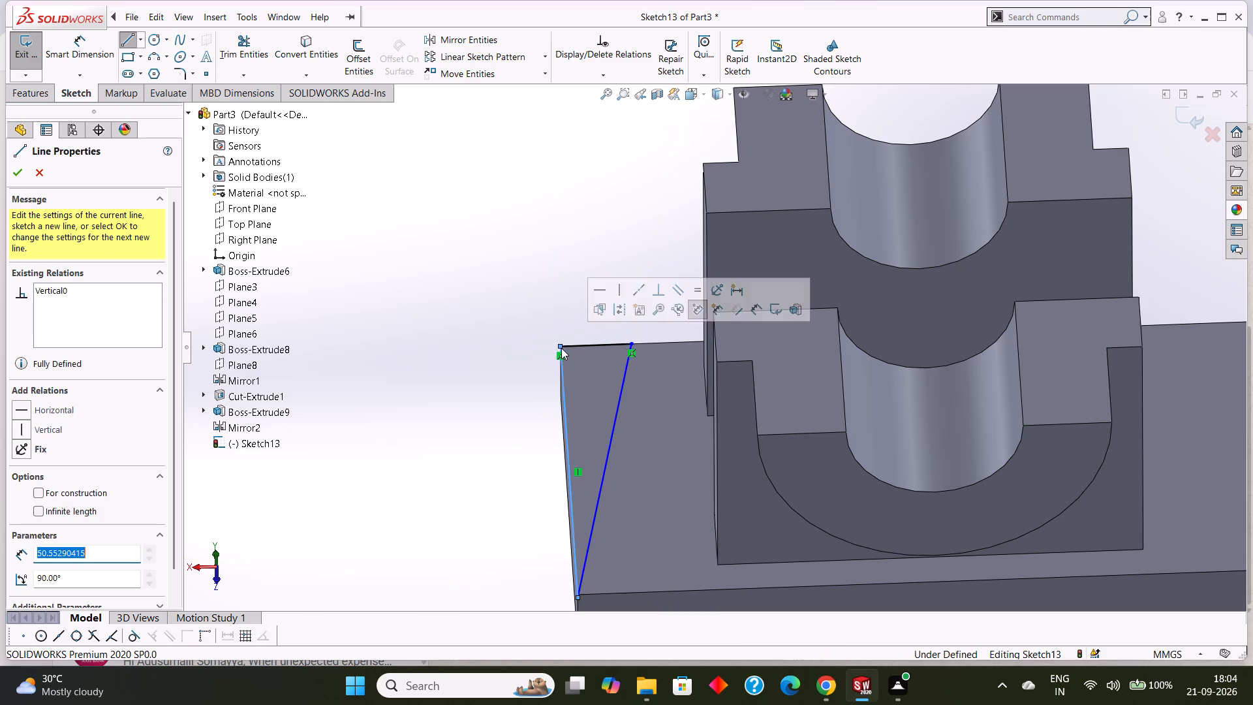
right_click(514, 287)
left_click(545, 300)
Sketch a matching triangle at the origin end: 10 mm along the back edge, a diagonal to the origin, and the end edge.
scroll(545, 300, "up", 3)
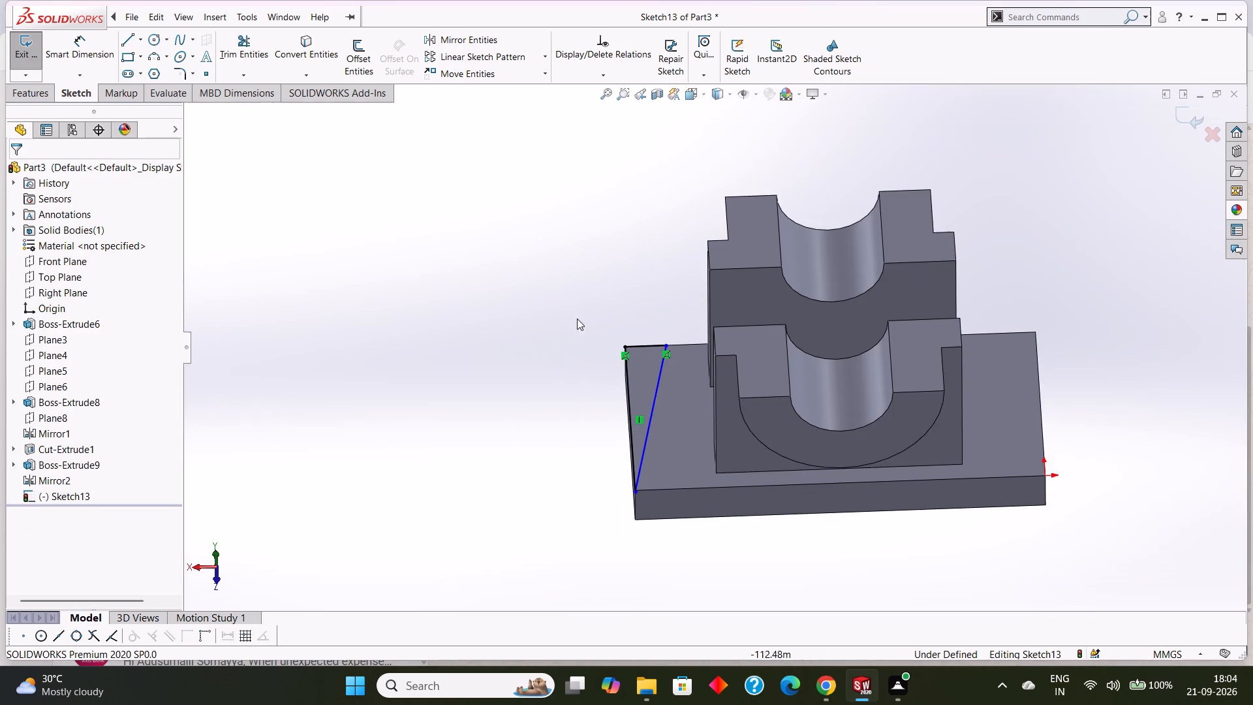
scroll(604, 339, "up", 1)
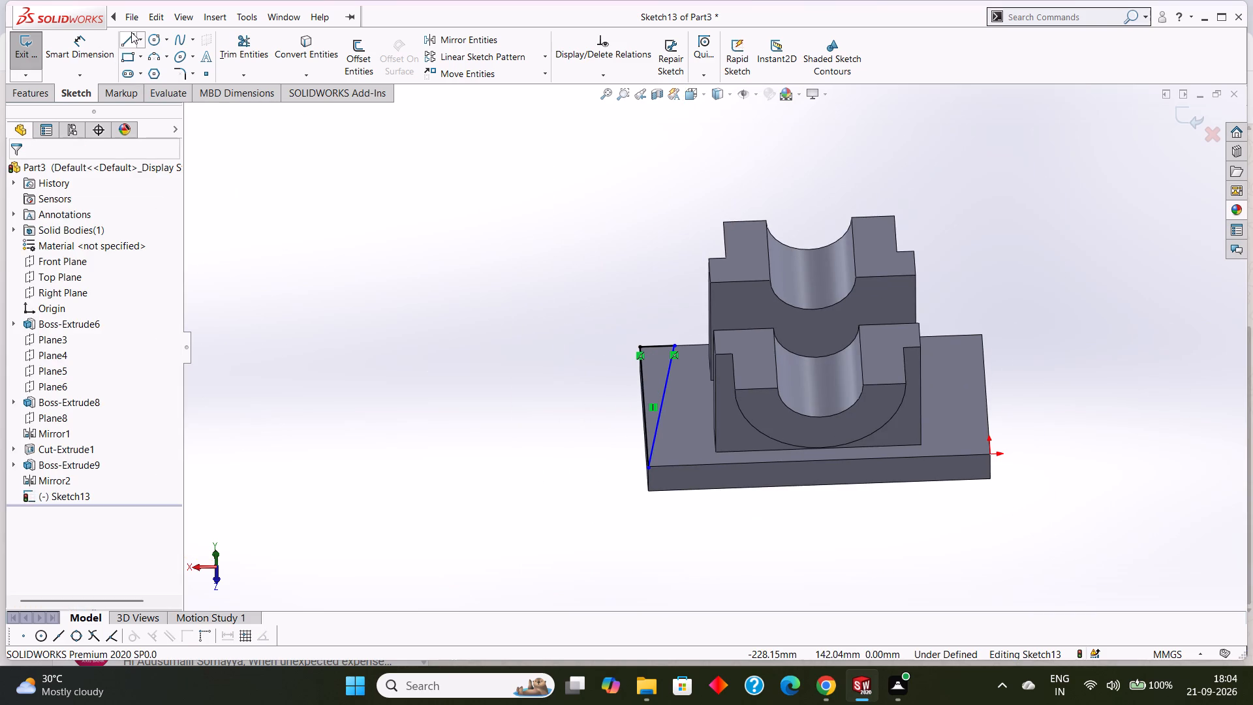
left_click(131, 32)
scroll(1021, 295, "down", 2)
left_click(929, 360)
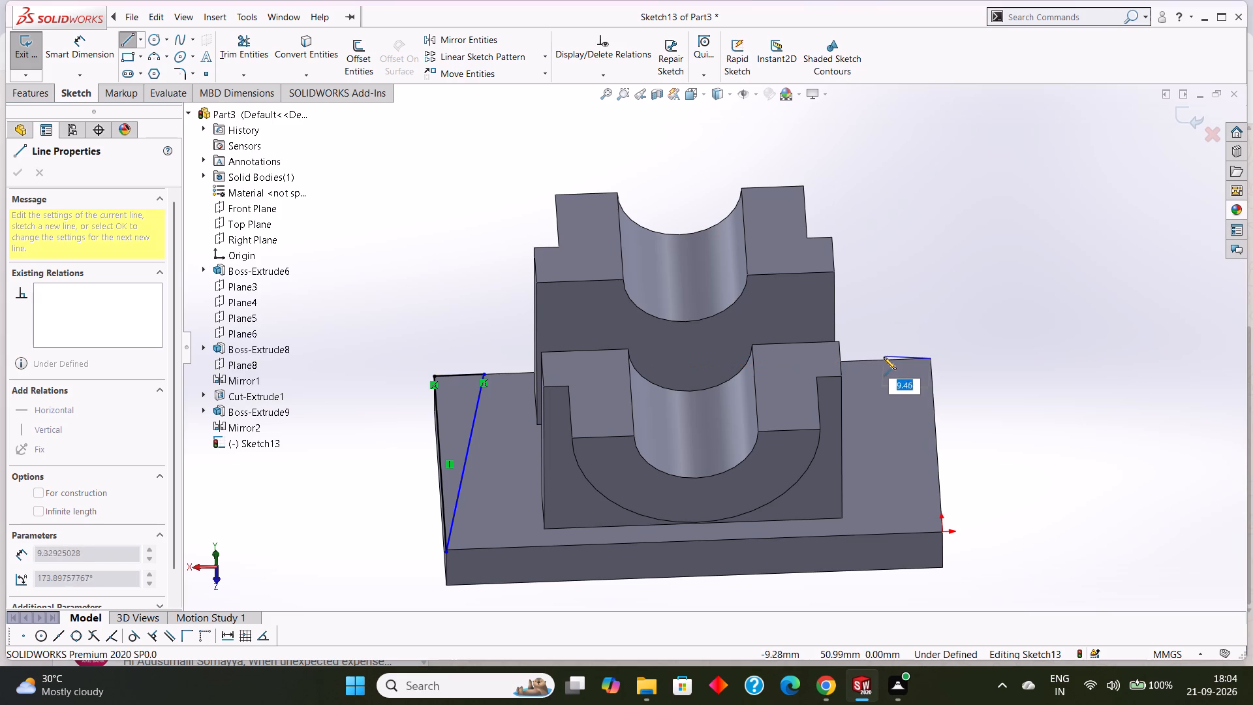
type("10")
key("Return")
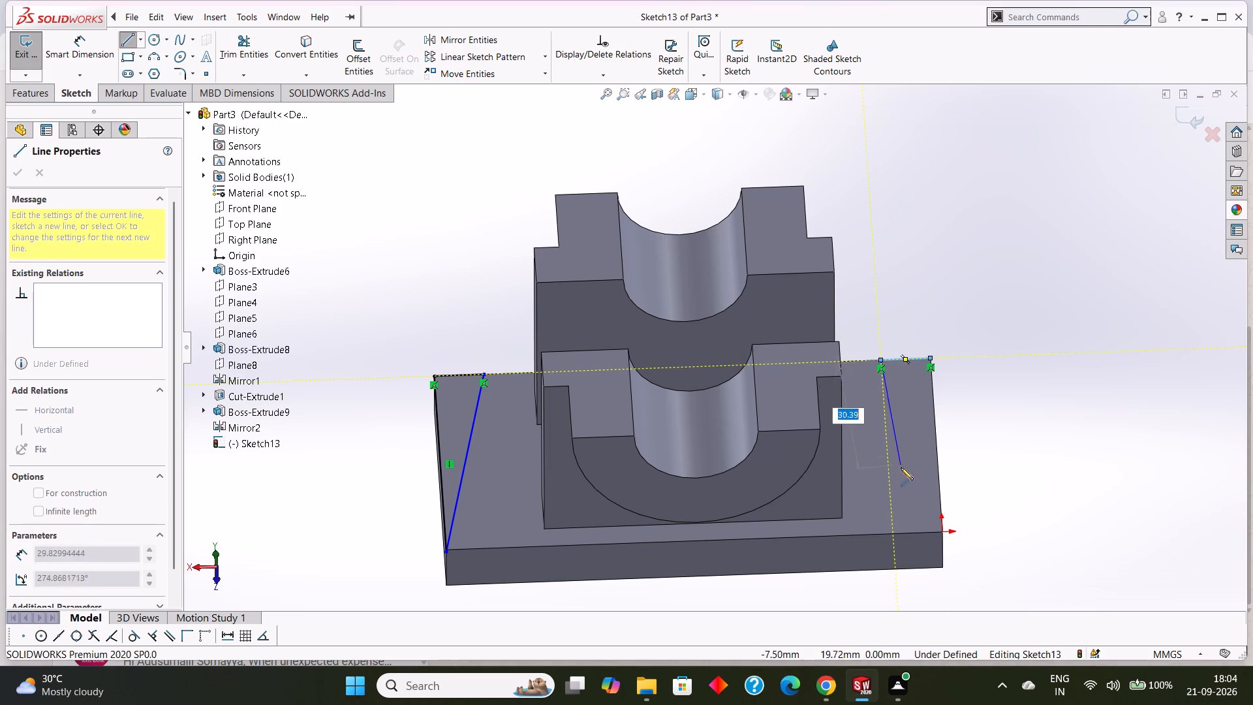
left_click(941, 533)
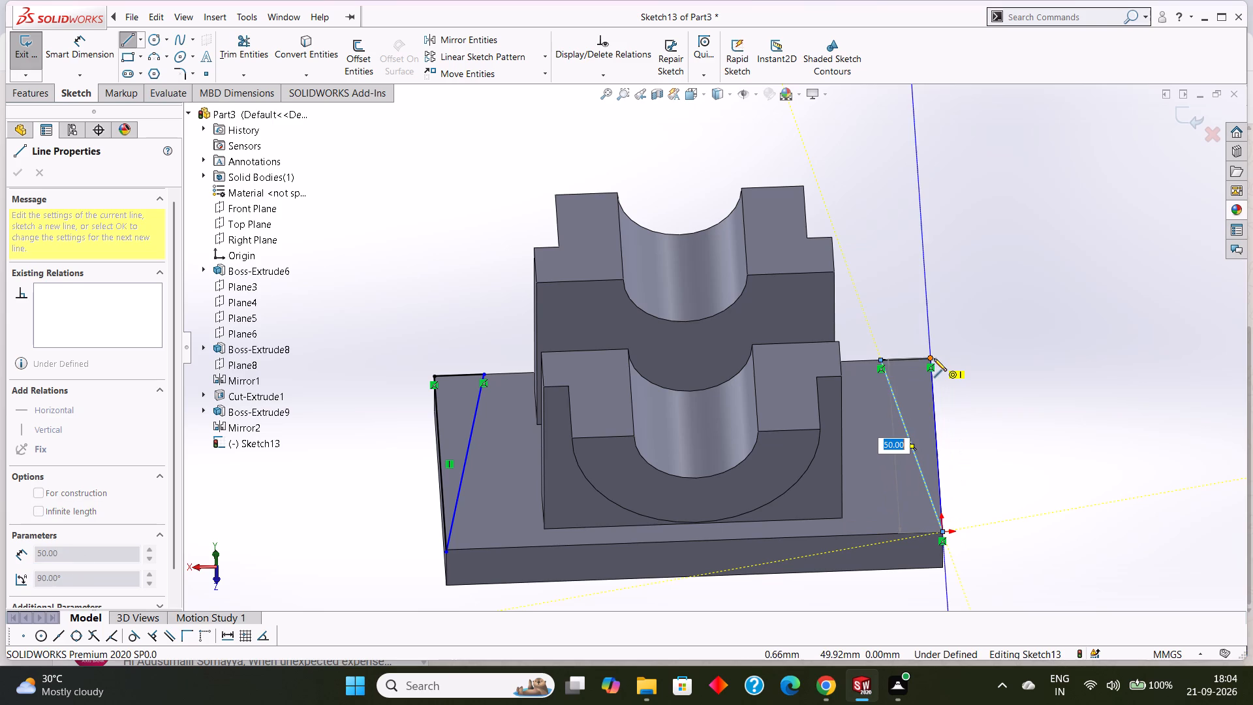
left_click(934, 359)
right_click(968, 355)
left_click(1004, 366)
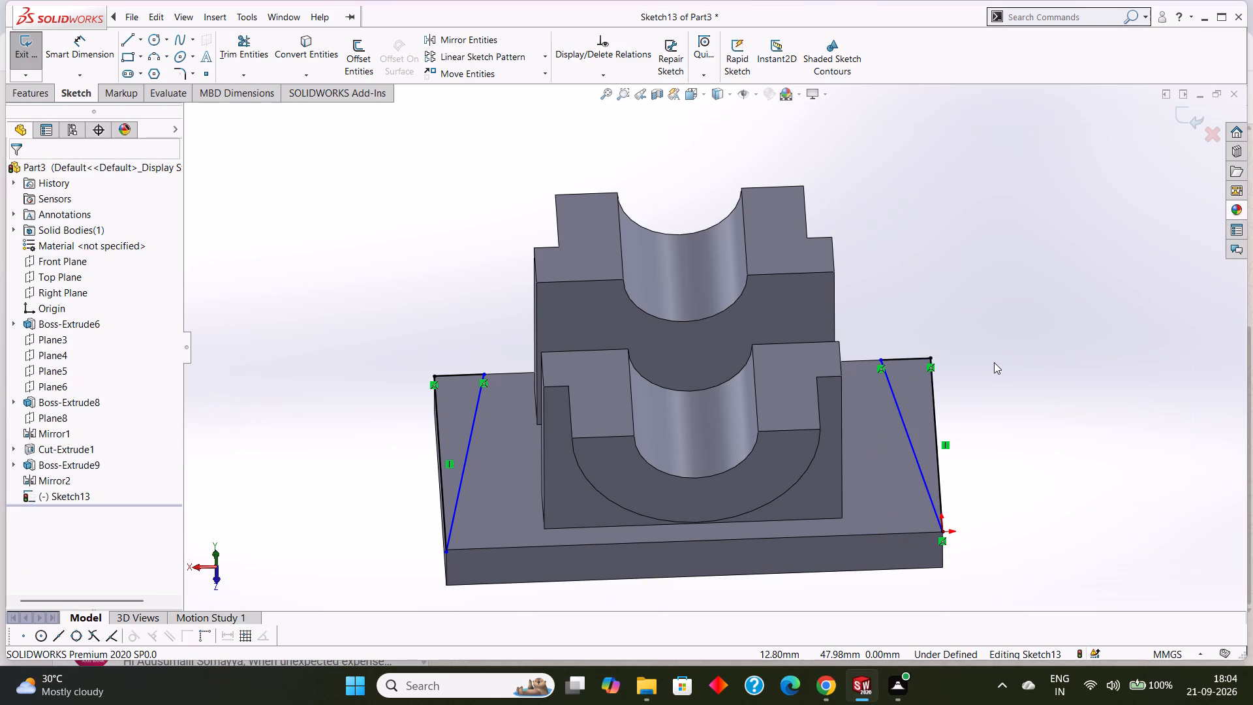
Cut both triangles out of the plate with a blind Extruded Cut 15 mm deep.
middle_click_drag(994, 362, 1002, 350)
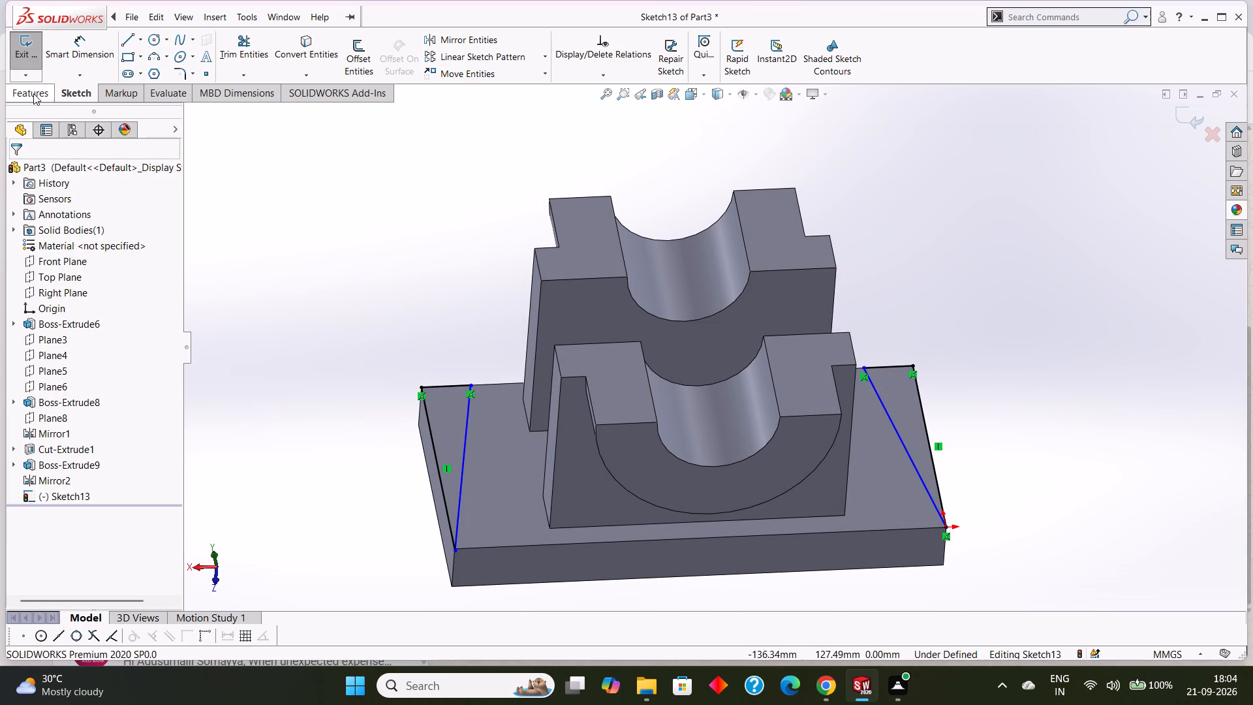
left_click(28, 91)
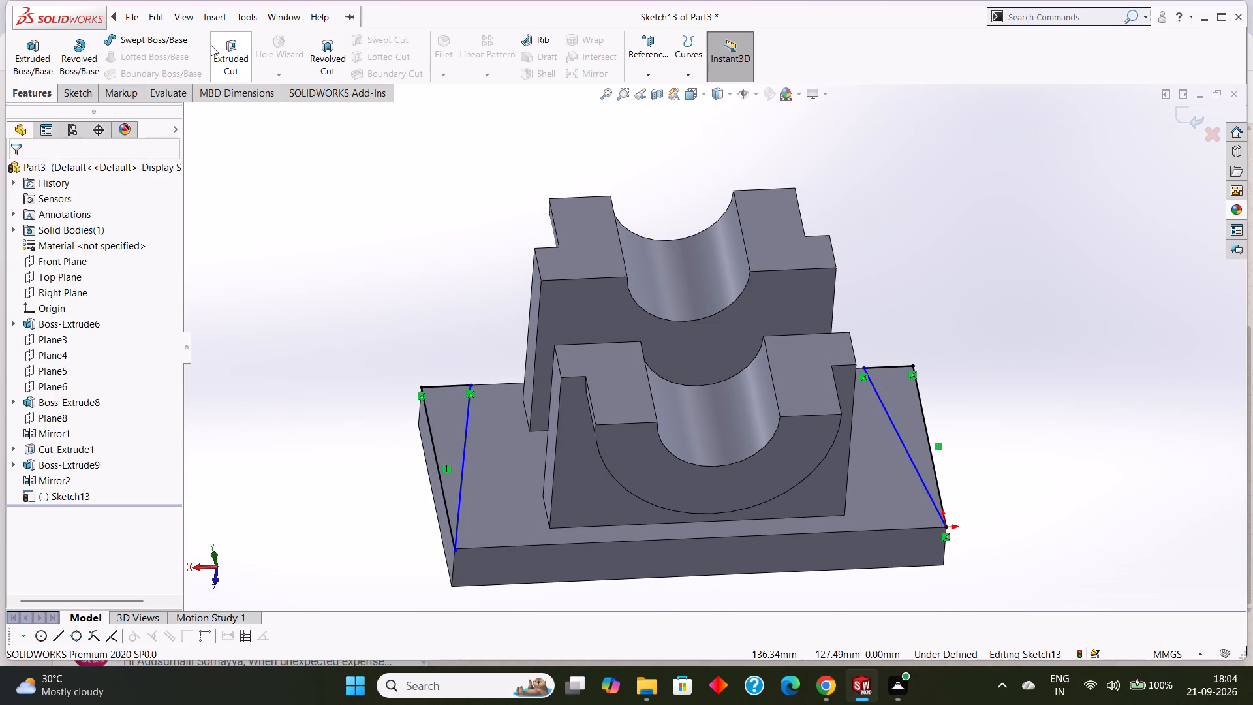
left_click(218, 48)
middle_click_drag(344, 385, 342, 336)
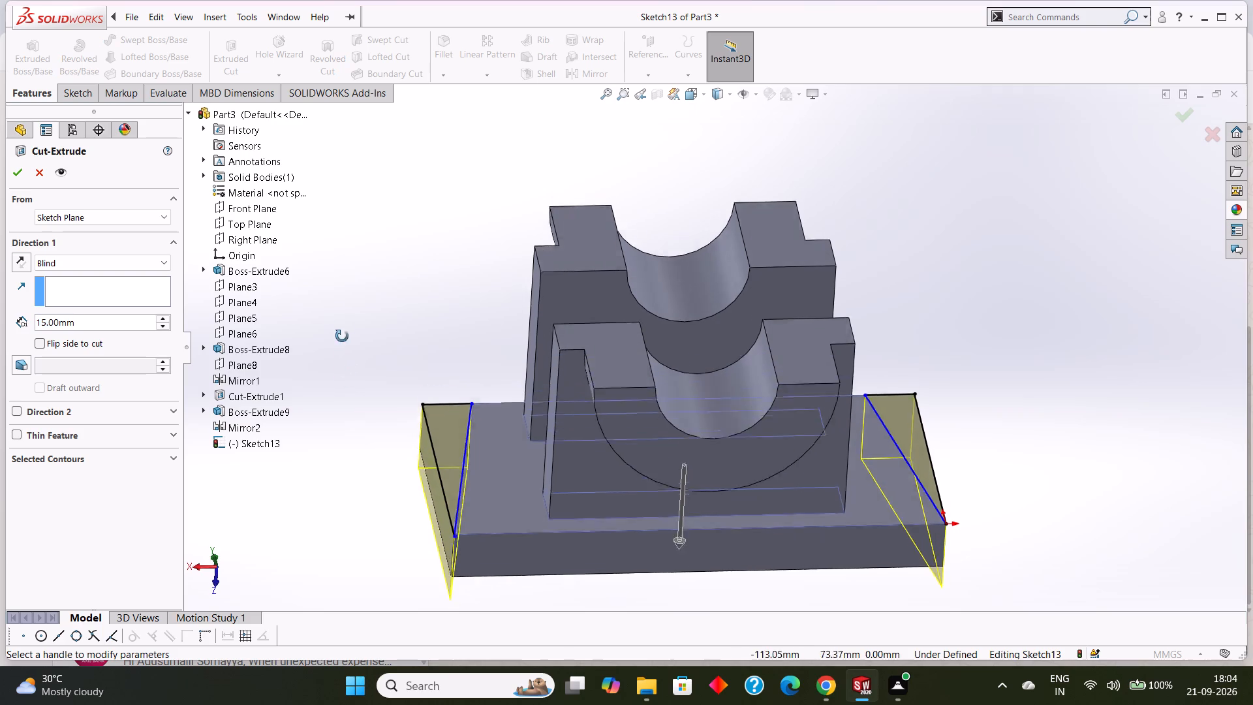
middle_click_drag(342, 336, 338, 315)
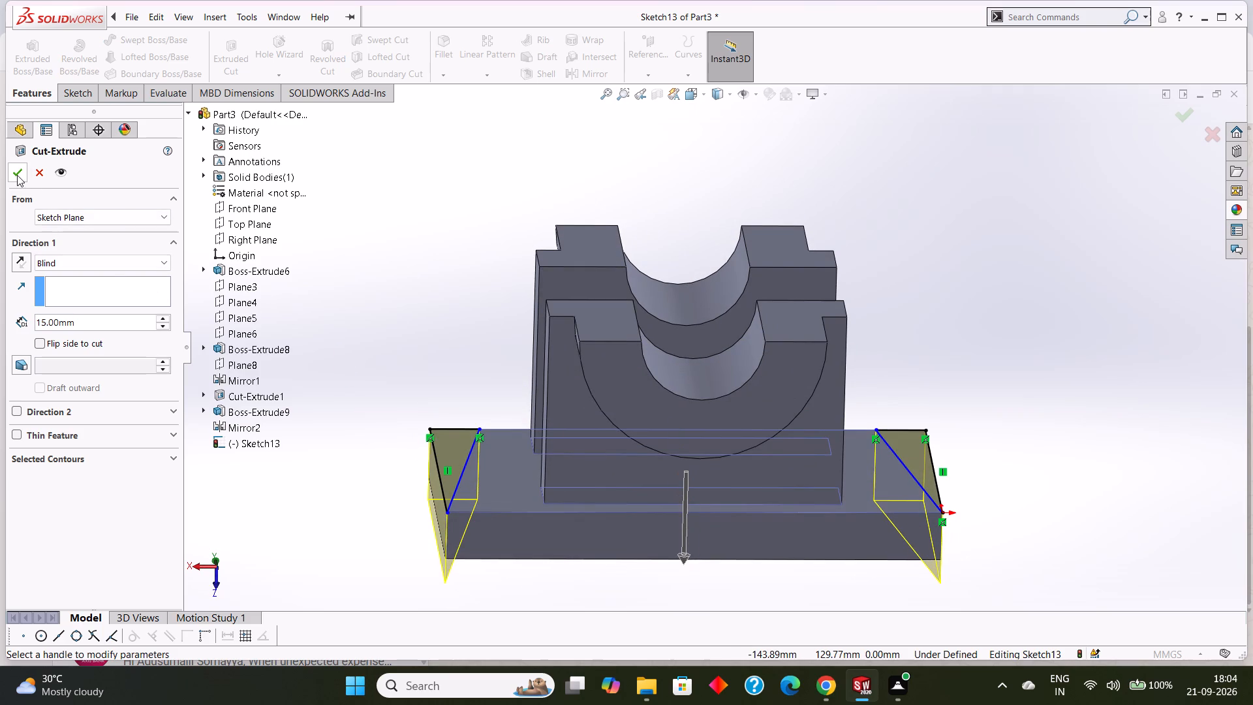
left_click(17, 175)
left_click(337, 177)
Examine the part with its tapered plate ends from several angles.
middle_click_drag(361, 176, 364, 283)
scroll(364, 283, "up", 3)
scroll(443, 283, "down", 1)
middle_click_drag(443, 283, 471, 407)
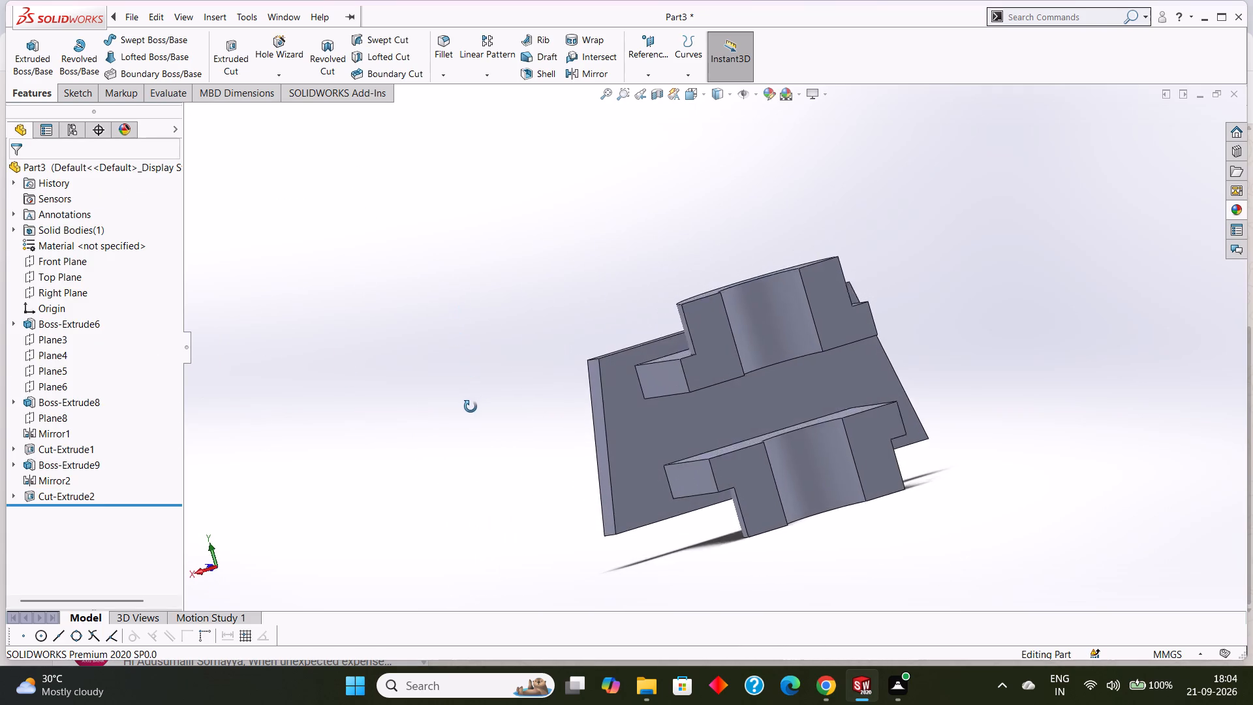
middle_click_drag(471, 407, 448, 388)
middle_click_drag(448, 388, 448, 345)
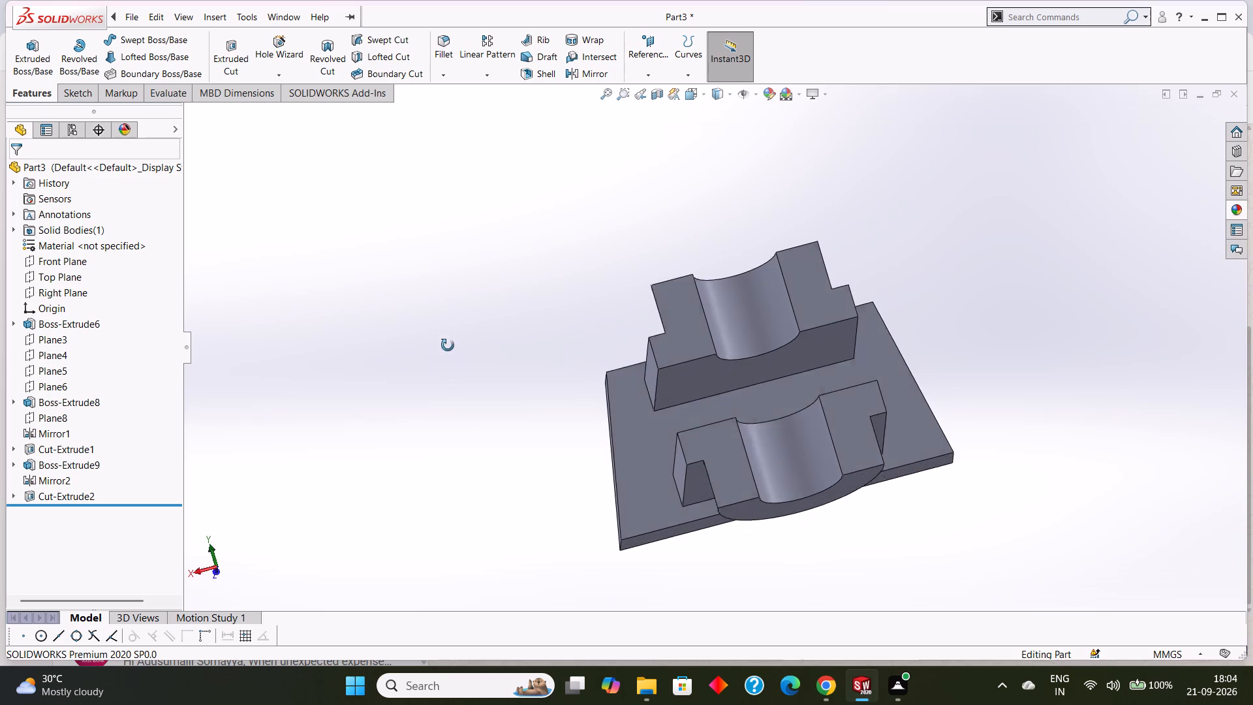
middle_click_drag(448, 345, 446, 302)
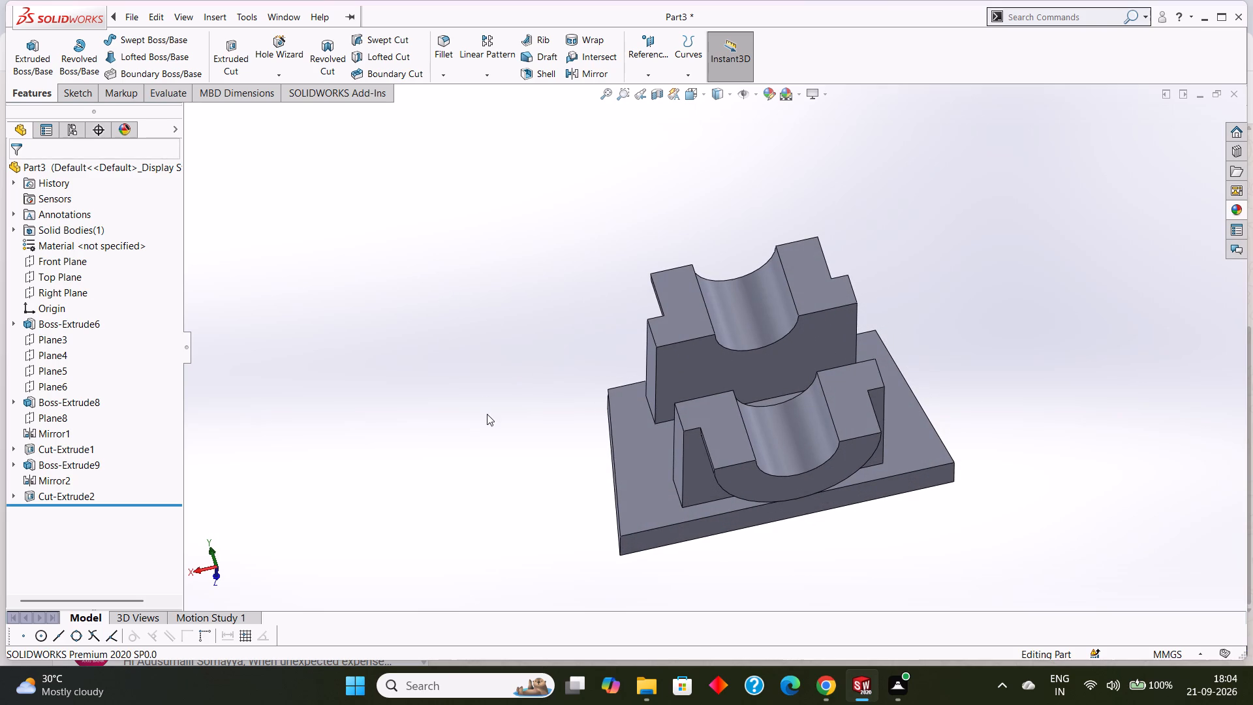
middle_click_drag(487, 418, 482, 382)
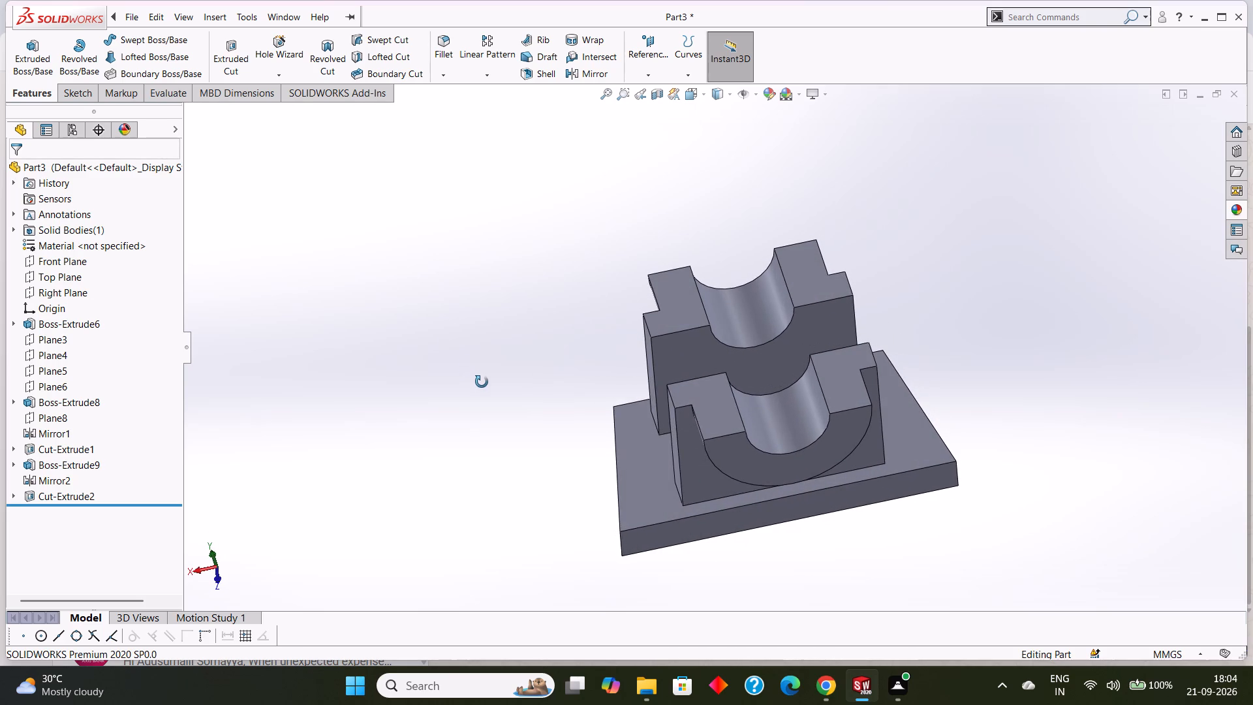
middle_click_drag(482, 382, 479, 383)
middle_click_drag(495, 308, 495, 304)
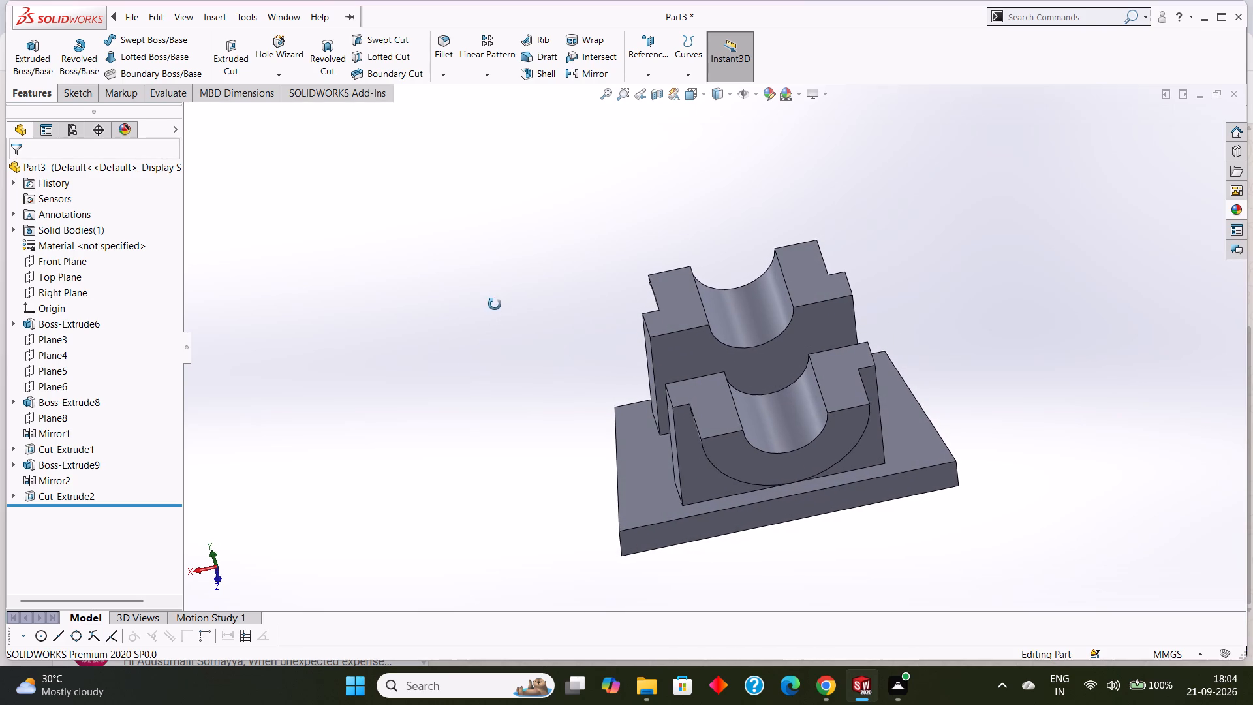
middle_click_drag(495, 304, 493, 300)
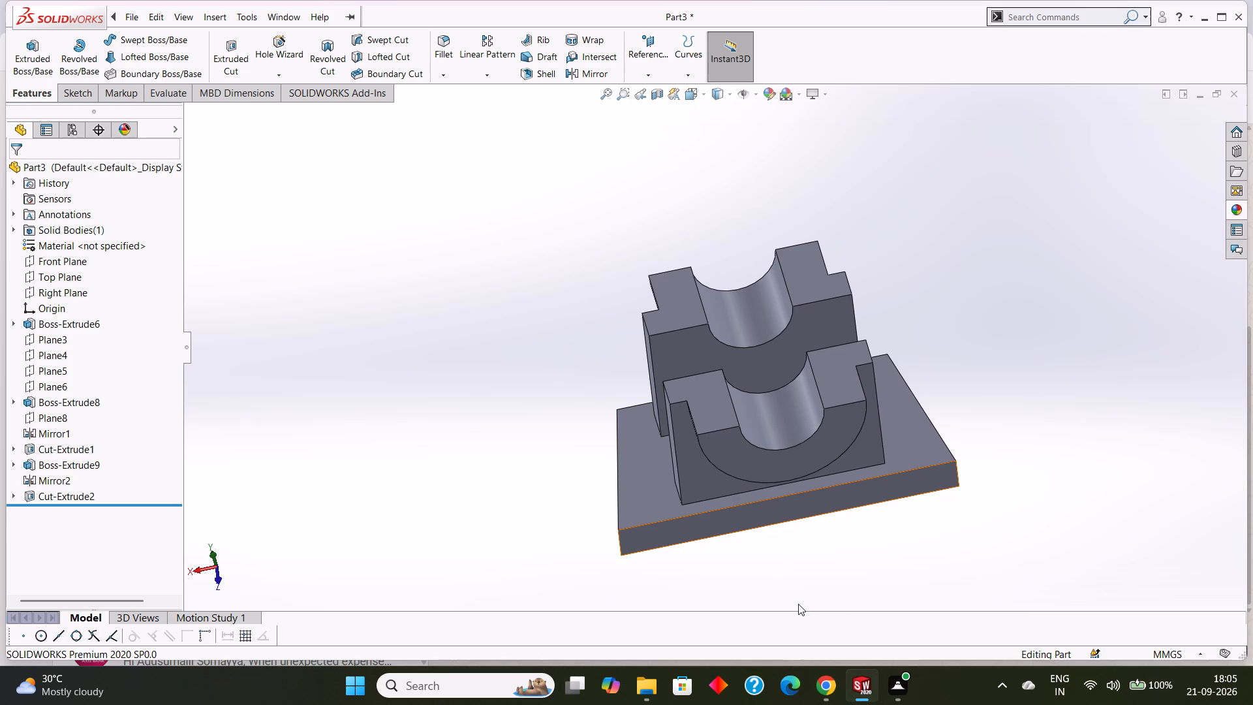
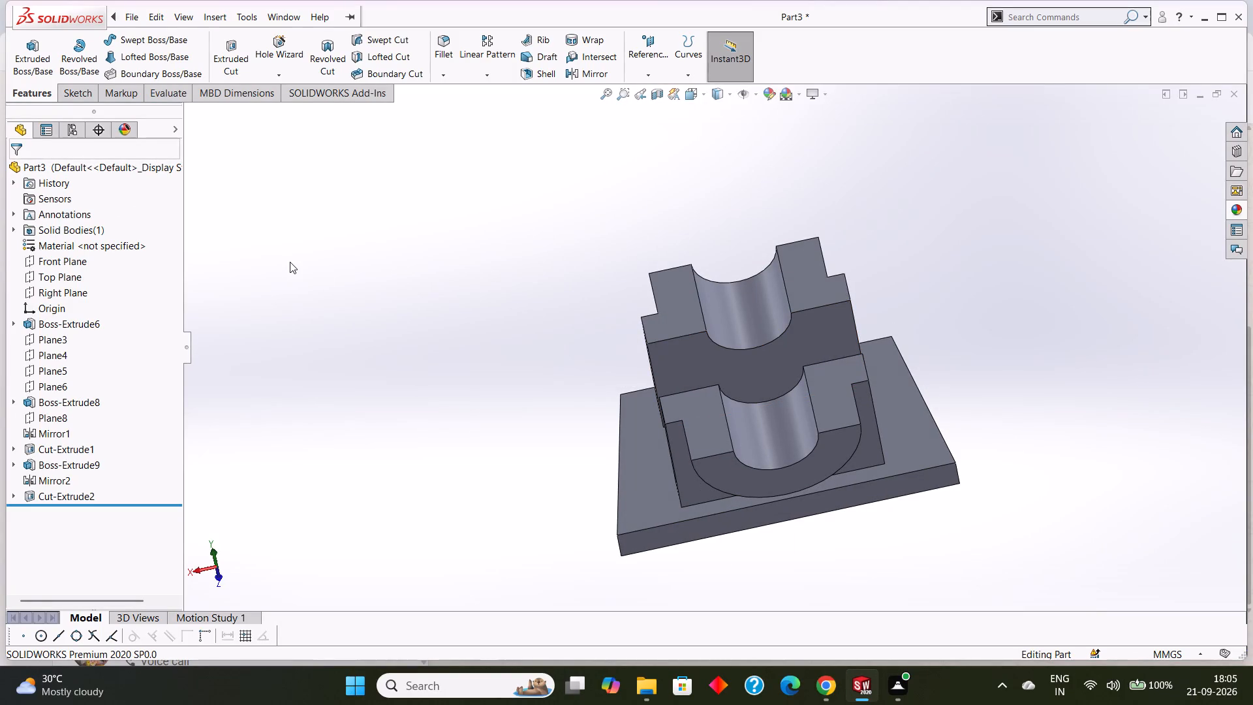
Save the part in the tryfuji folder as a SOLIDWORKS Part, with a file name starting with "bearing mounting".
key("ctrl+s")
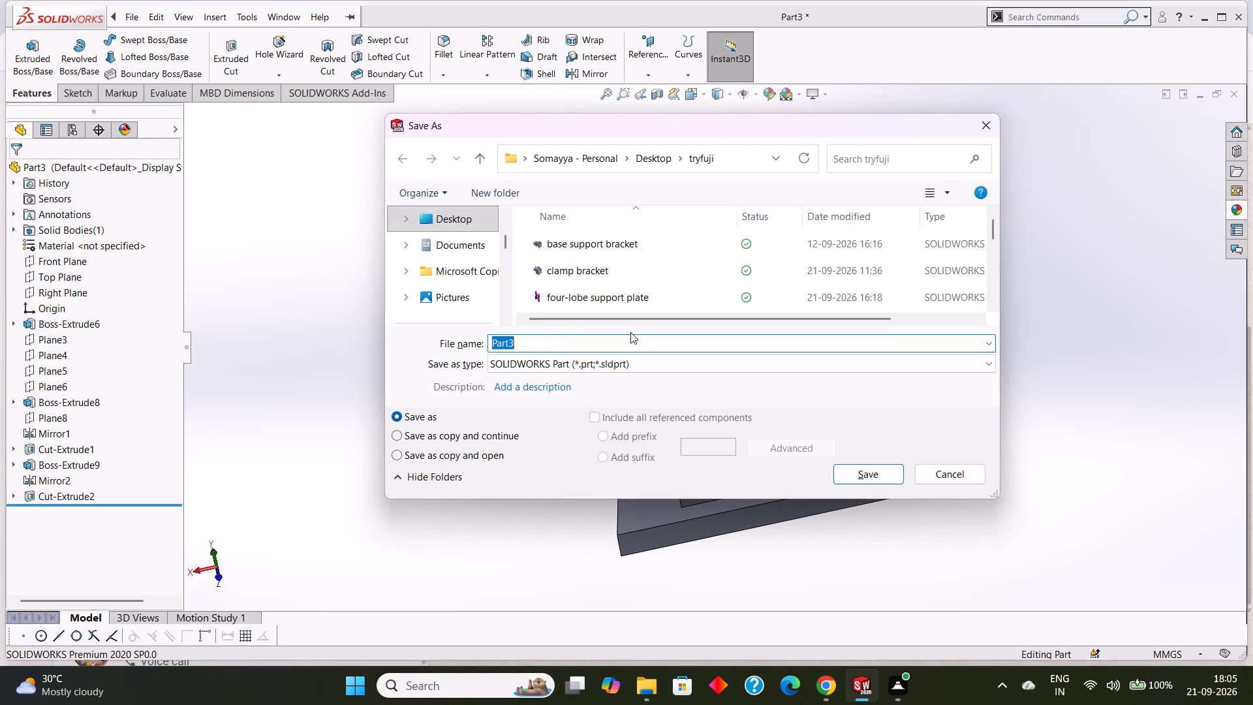
key("BackSpace")
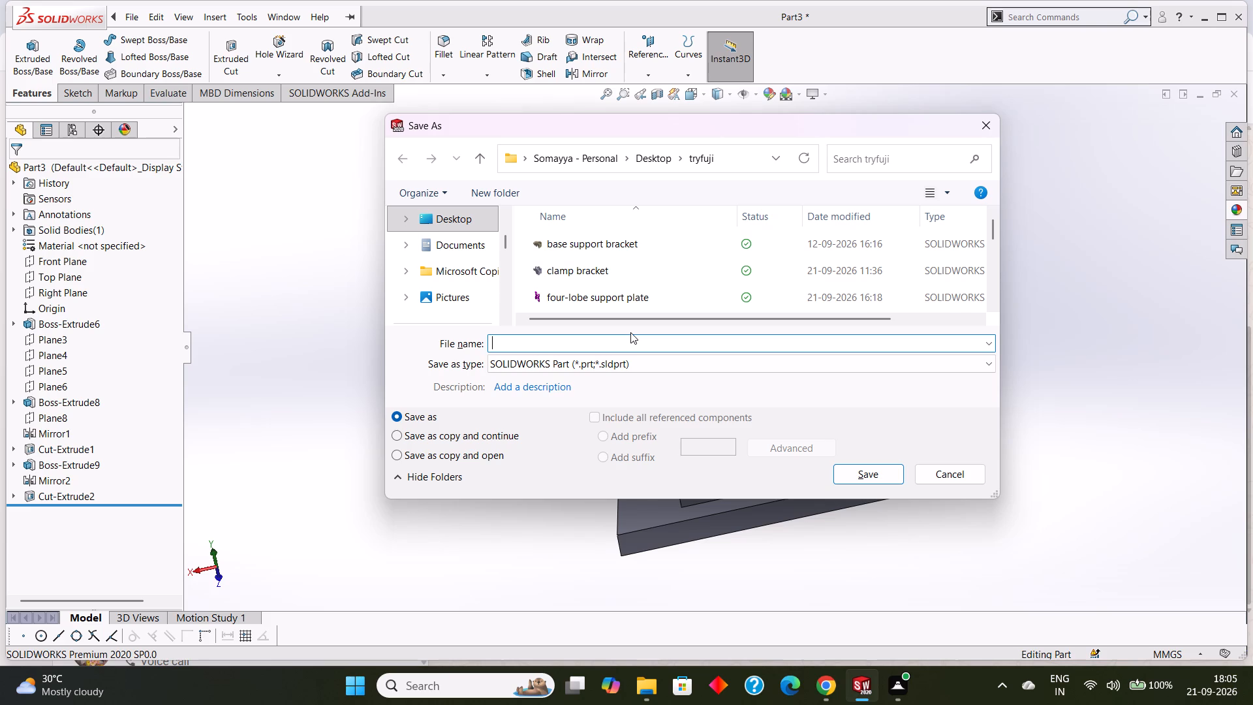
type("bear")
type("ing")
key("space")
type("mounting")
key("space")
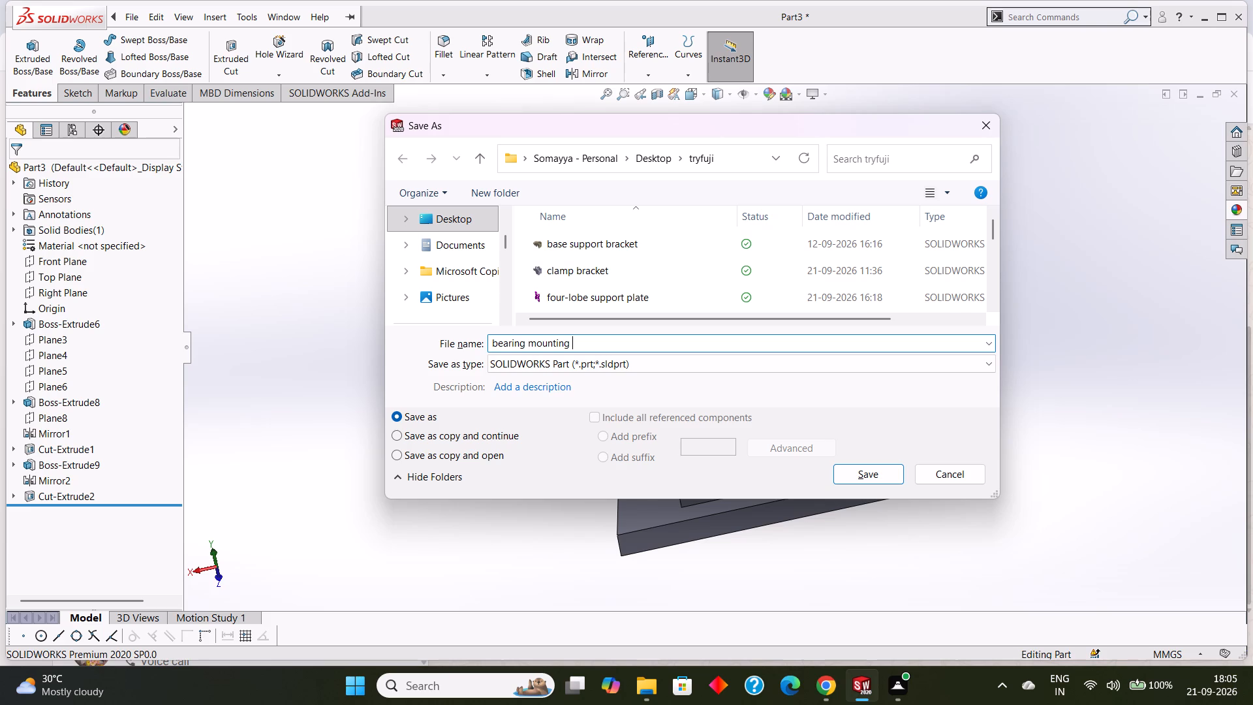
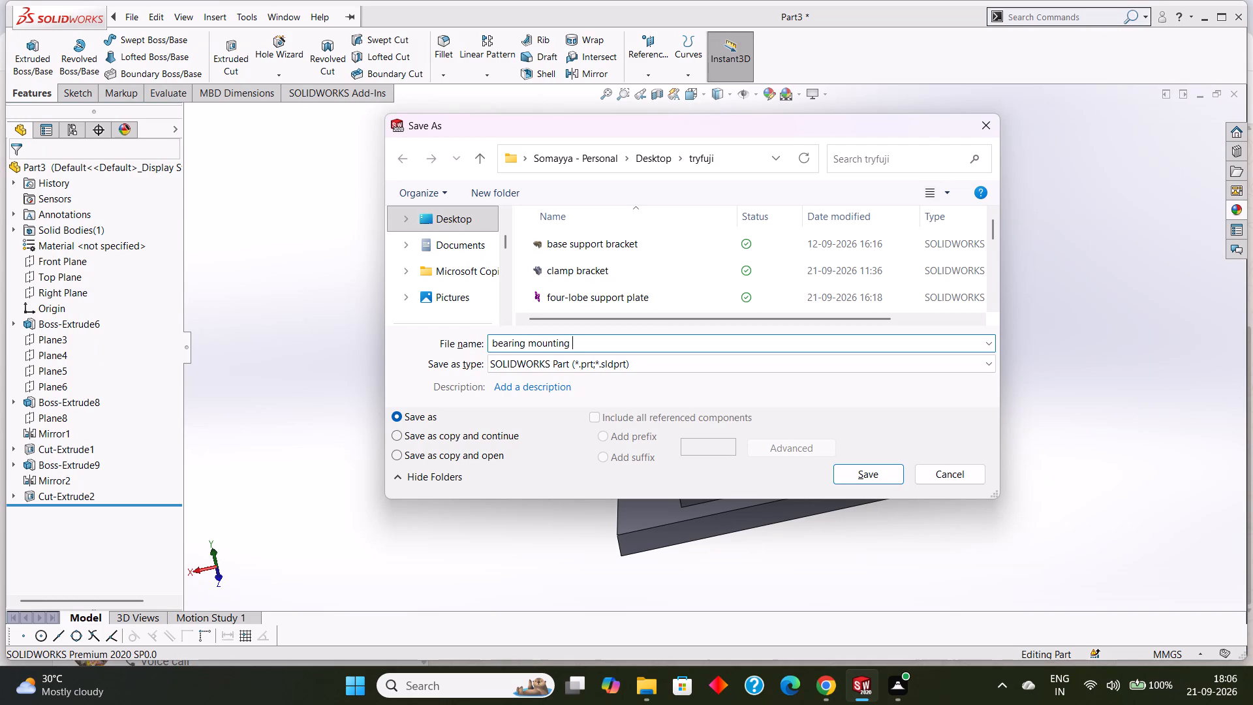
Complete the file name as "bearing mounting assembly" and save the SOLIDWORKS part in the tryfuji folder.
type("assem")
type("bly")
left_click(876, 481)
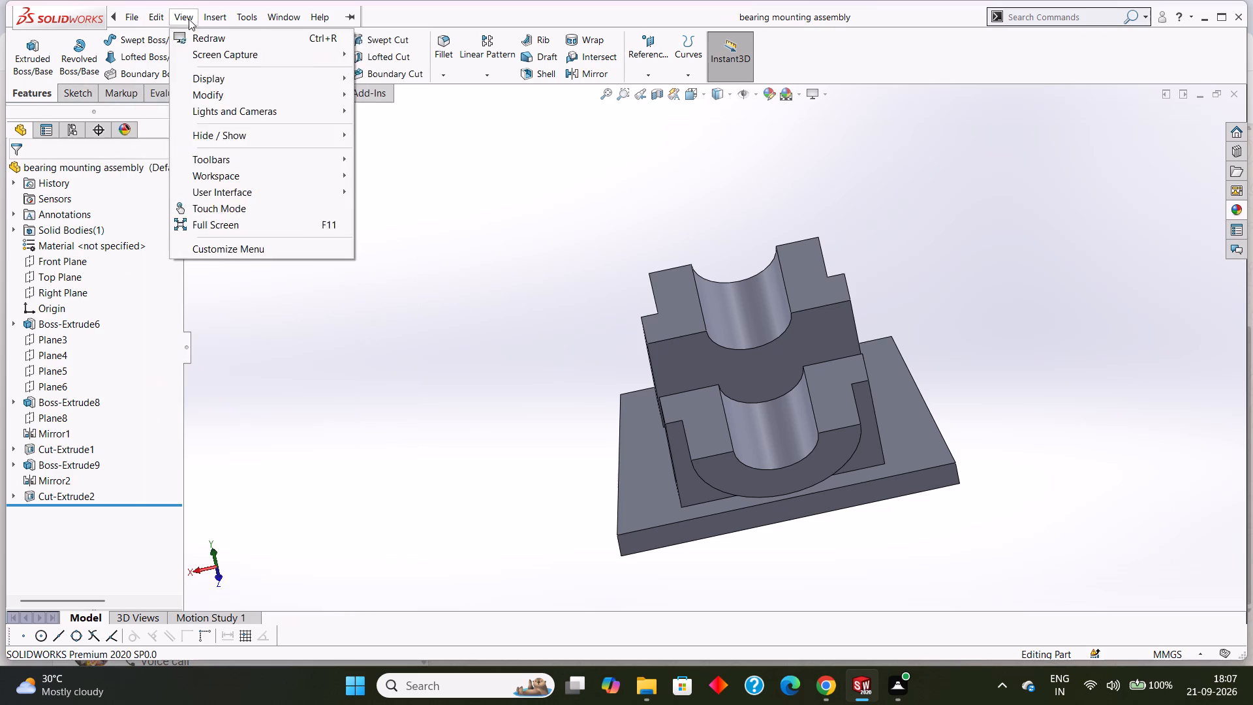
Save a copy of the part in the tryfuji folder as an Adobe Portable Document Format (*.pdf) file named "bearing mounting assembly".
left_click(78, 89)
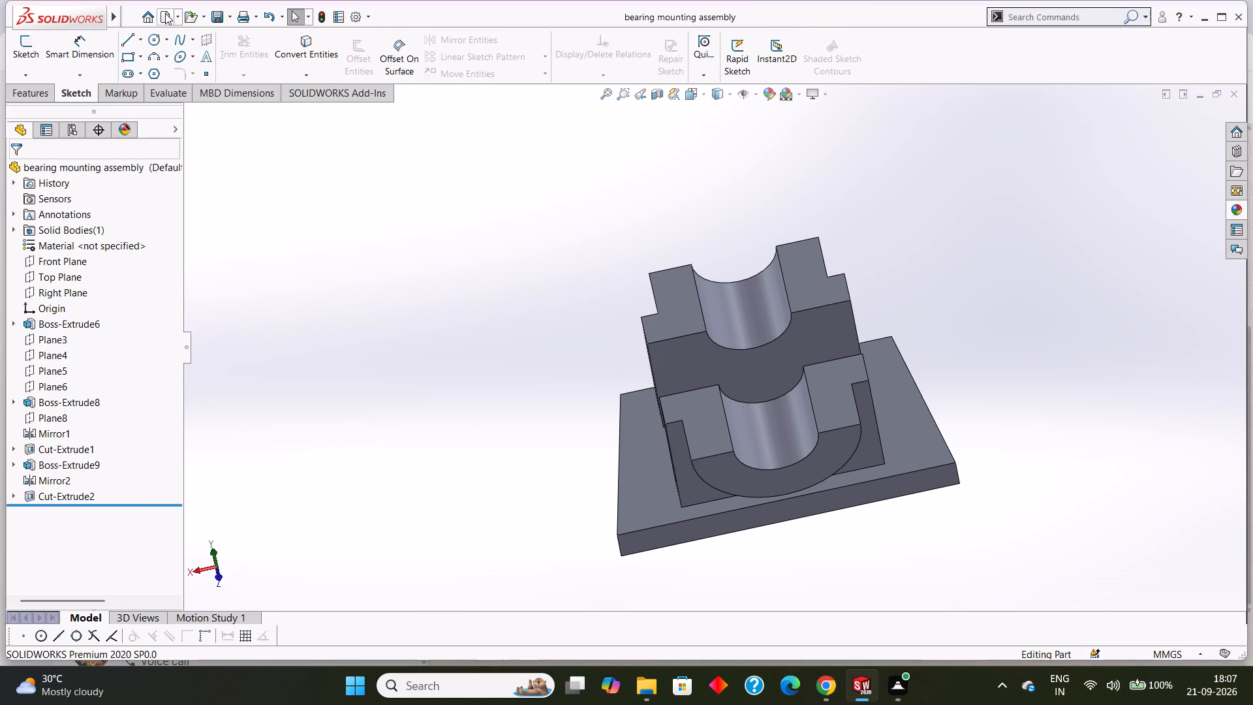
left_click(230, 22)
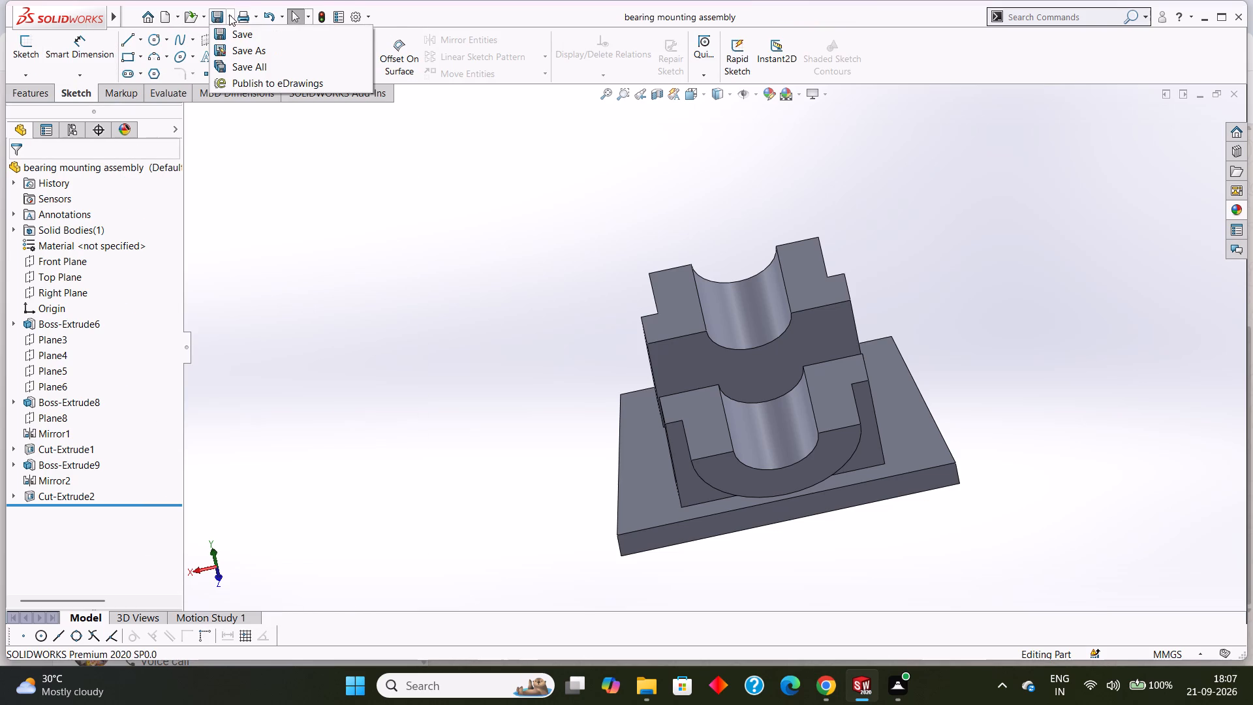
left_click(240, 47)
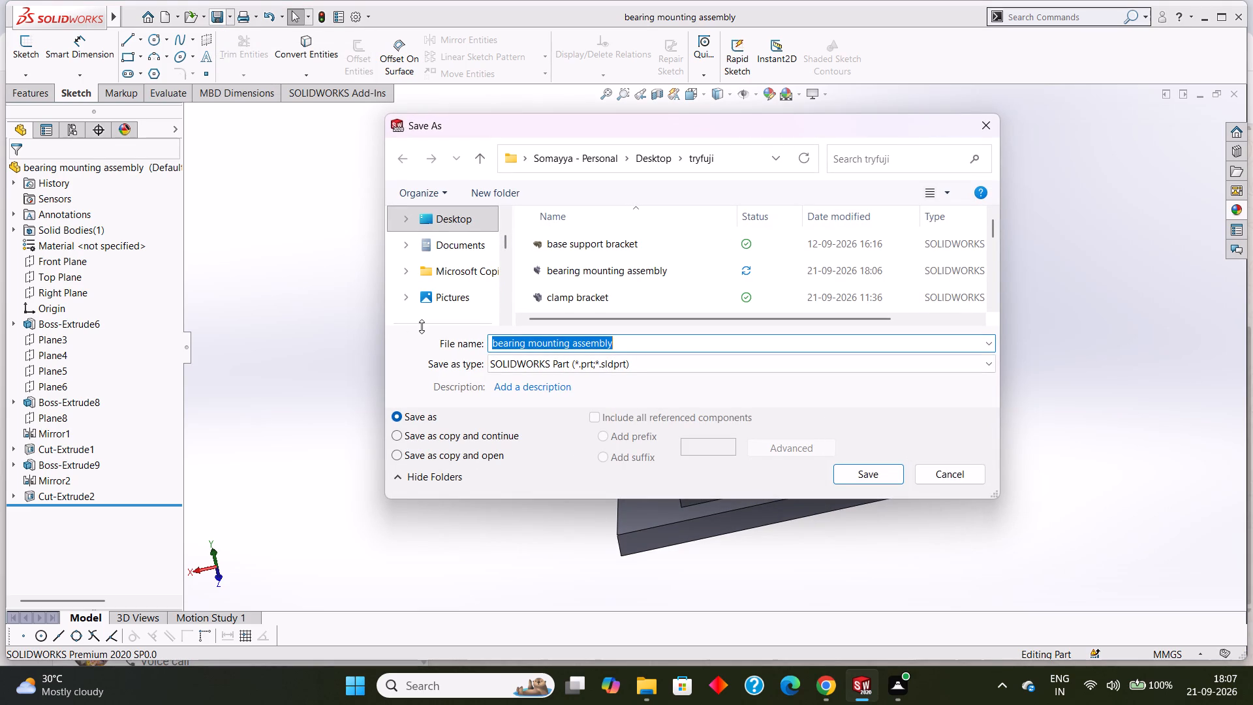
left_click(656, 367)
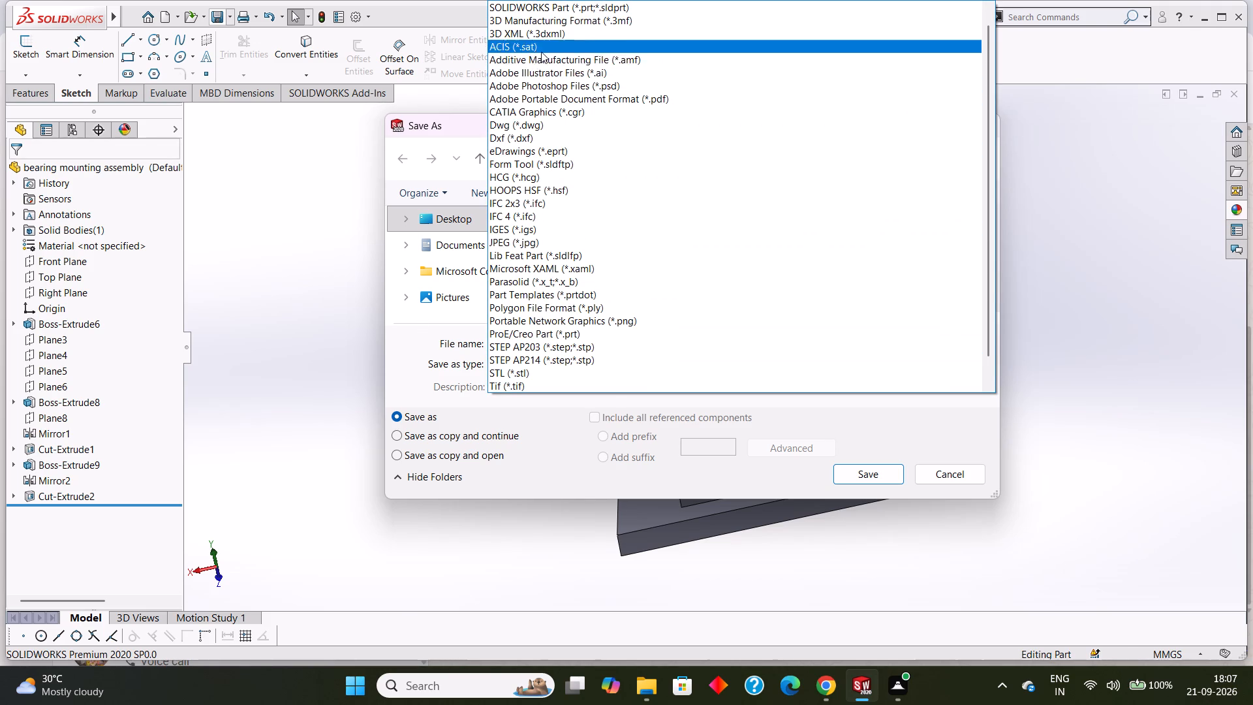
left_click(581, 94)
scroll(653, 362, "down", 1)
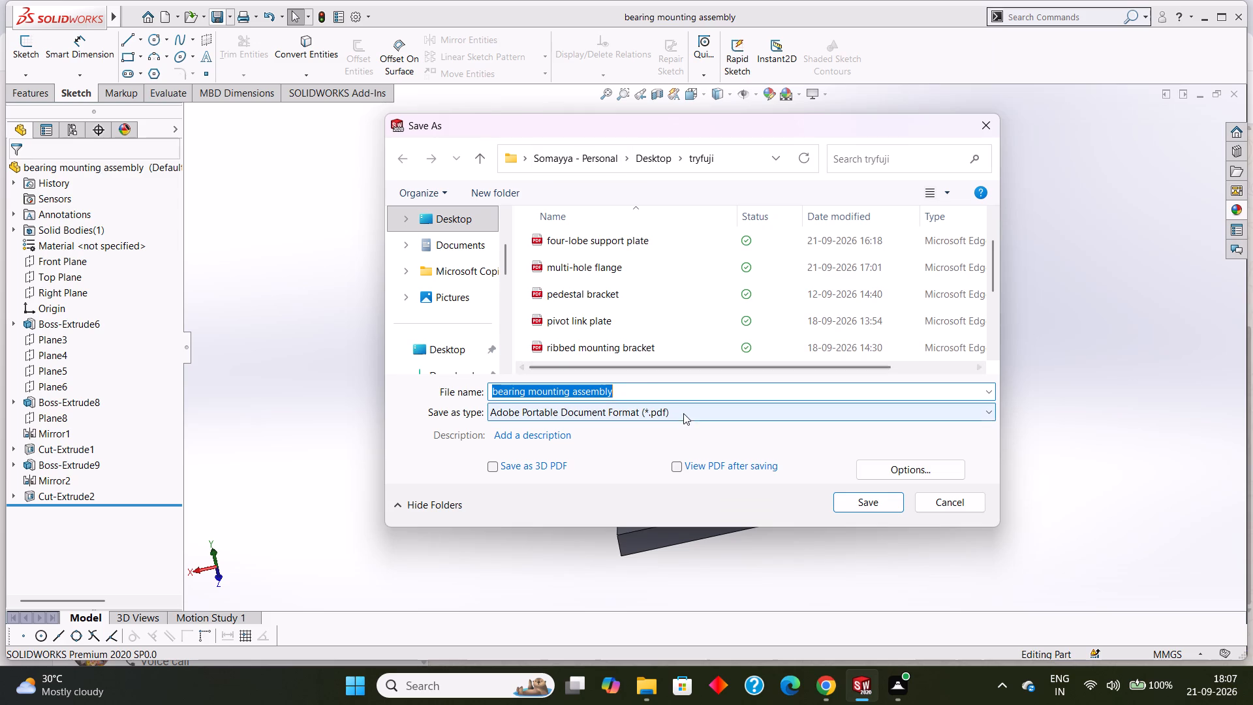
left_click(680, 394)
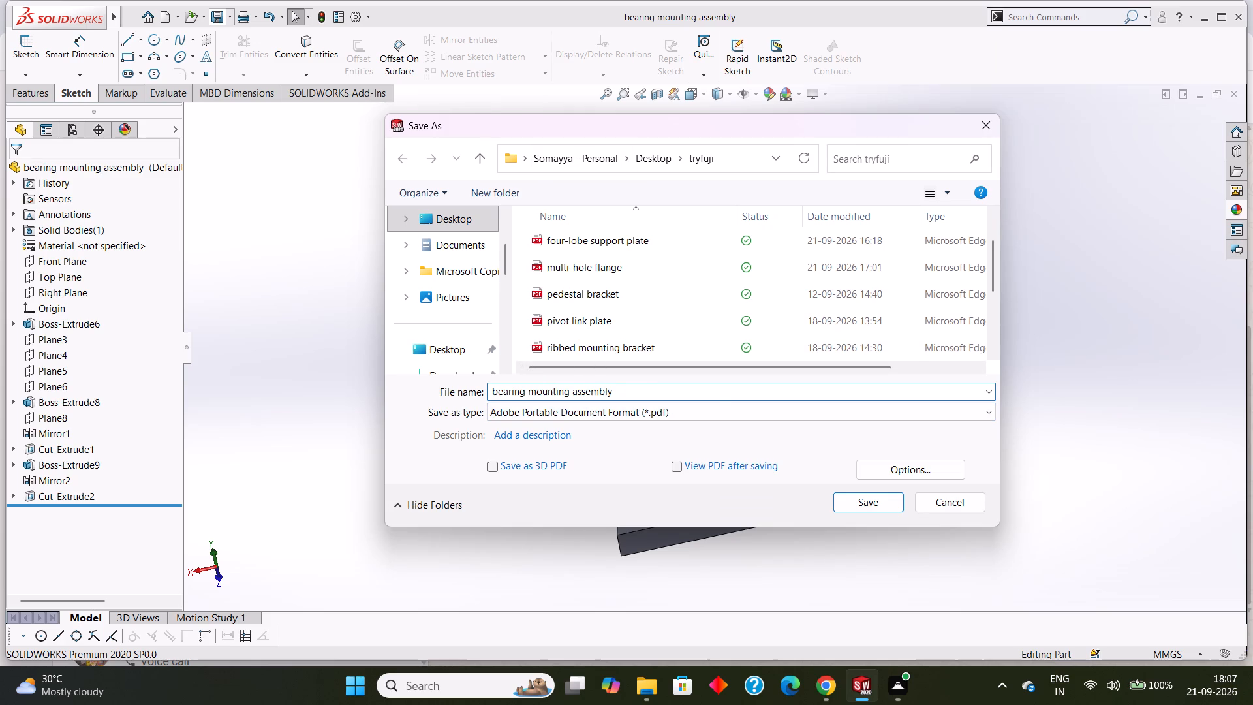
left_click(861, 501)
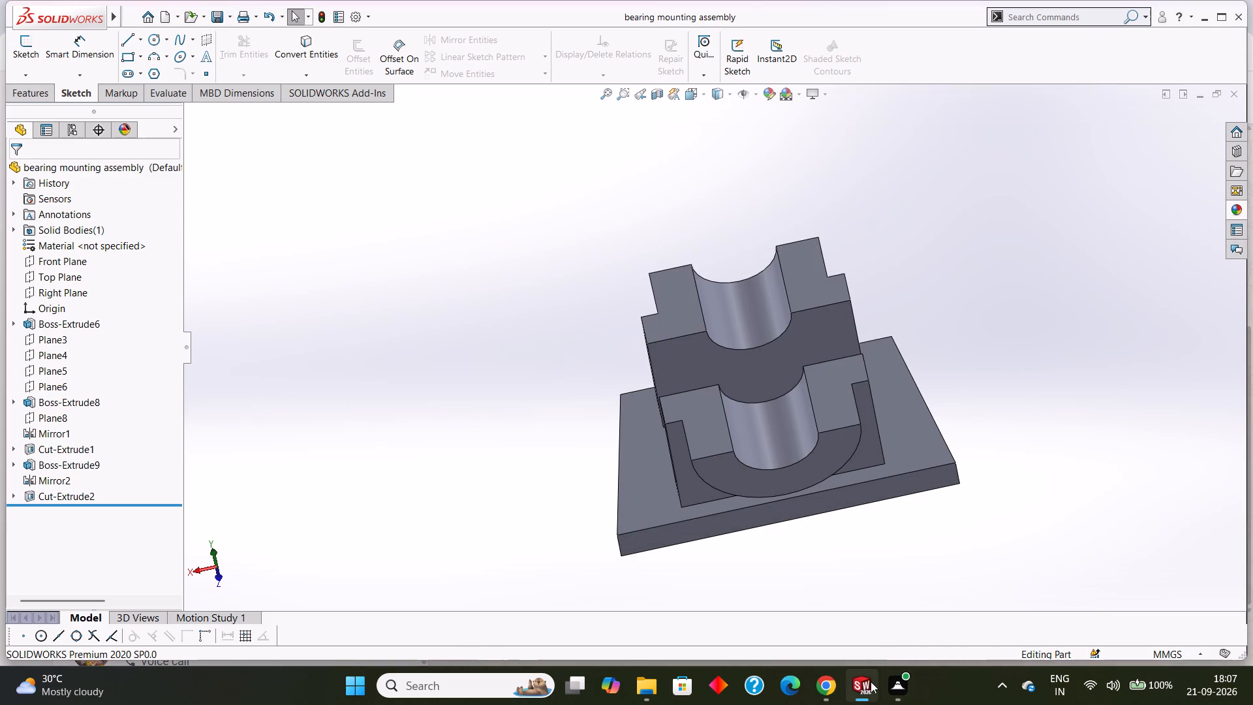